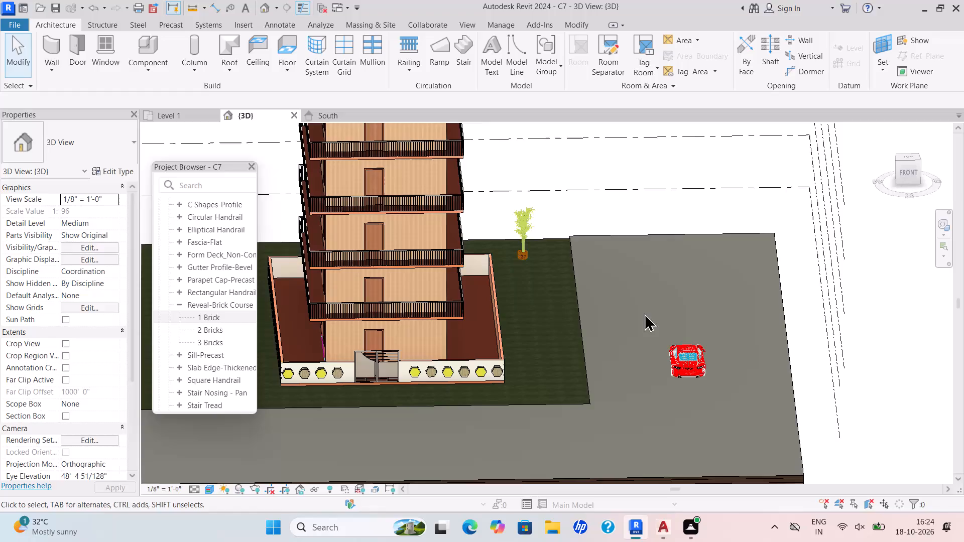
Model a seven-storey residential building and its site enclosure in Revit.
Close all open views of the C7 project and discard its changes.
{"action": "left_click", "coordinate": [370, 113]}
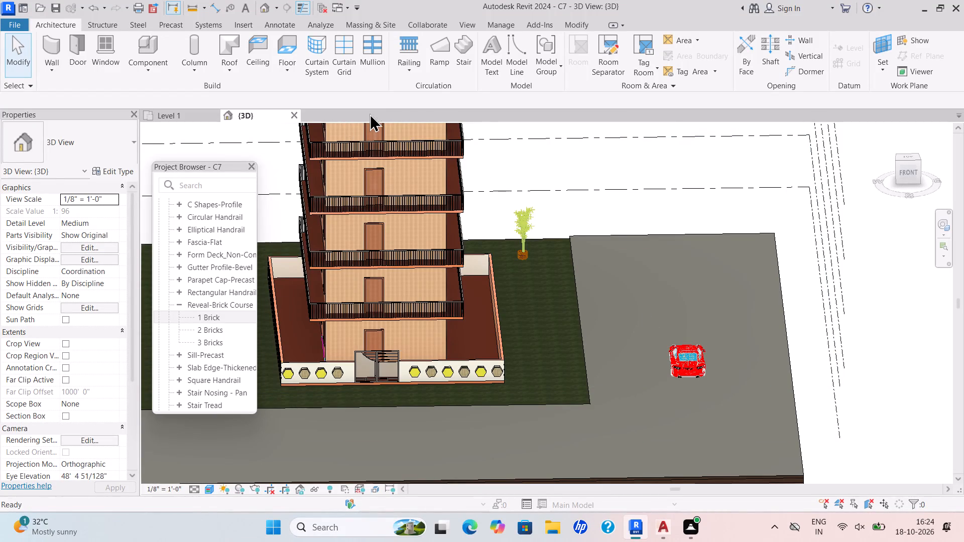
{"action": "left_click", "coordinate": [297, 113]}
{"action": "left_click", "coordinate": [219, 122]}
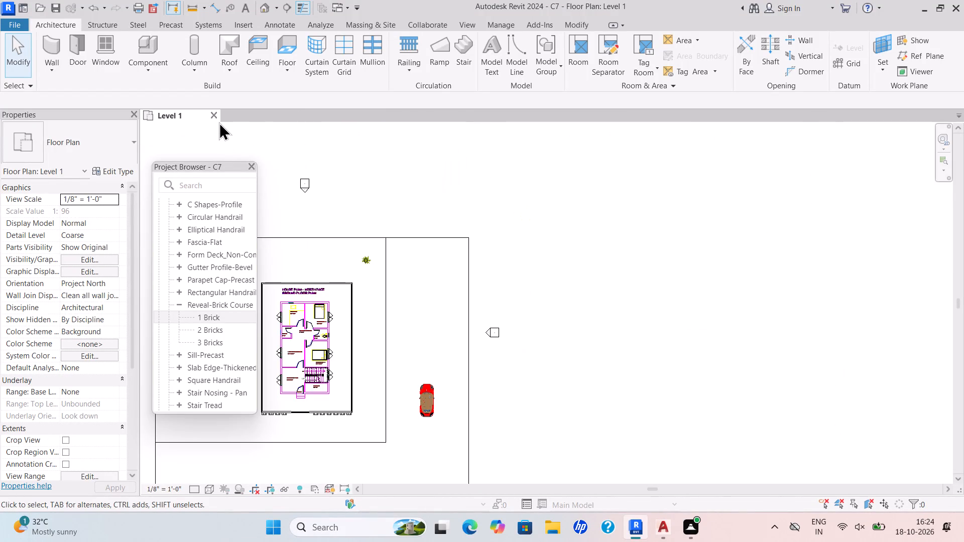
{"action": "left_click", "coordinate": [215, 114]}
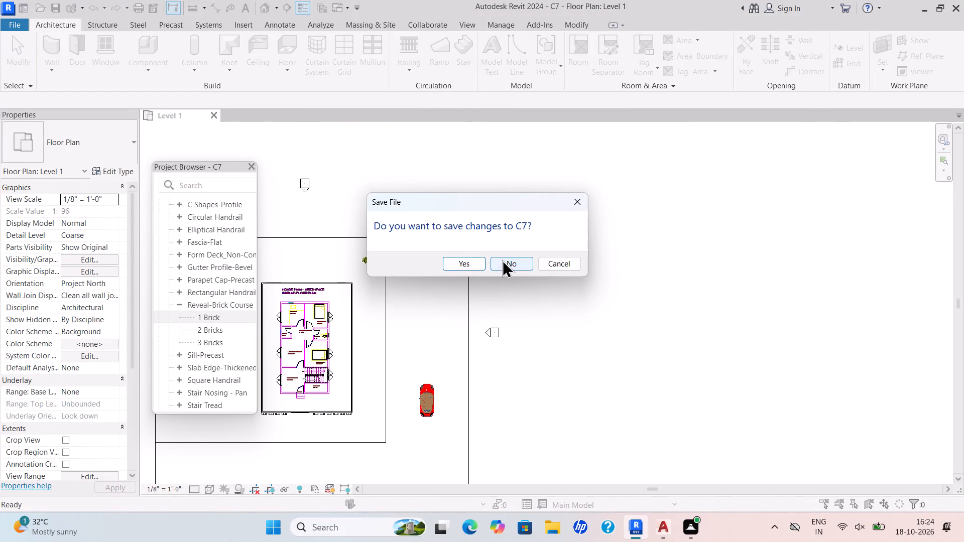
{"action": "left_click", "coordinate": [502, 259]}
Create a new project from the default.rte template in the English-Imperial templates folder.
{"action": "left_click", "coordinate": [97, 184]}
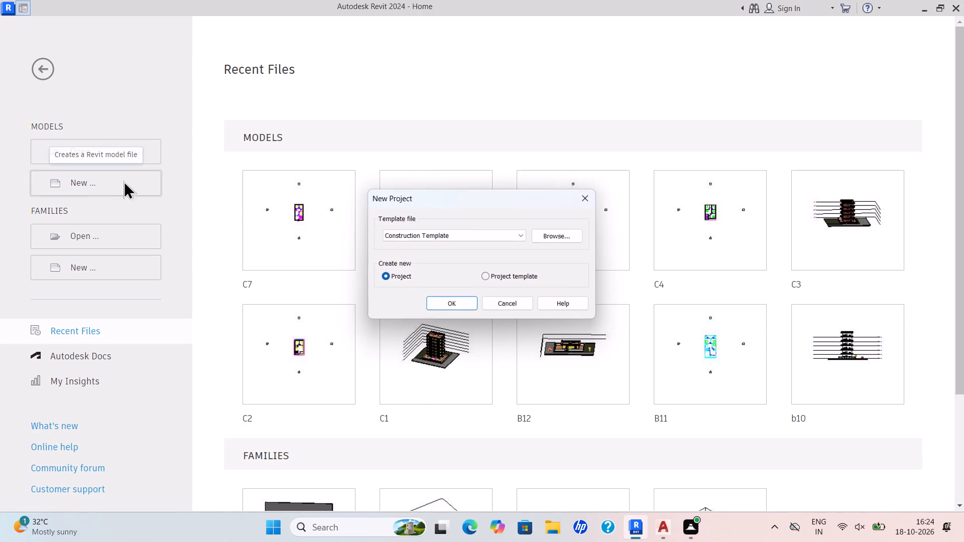
{"action": "left_click", "coordinate": [519, 231]}
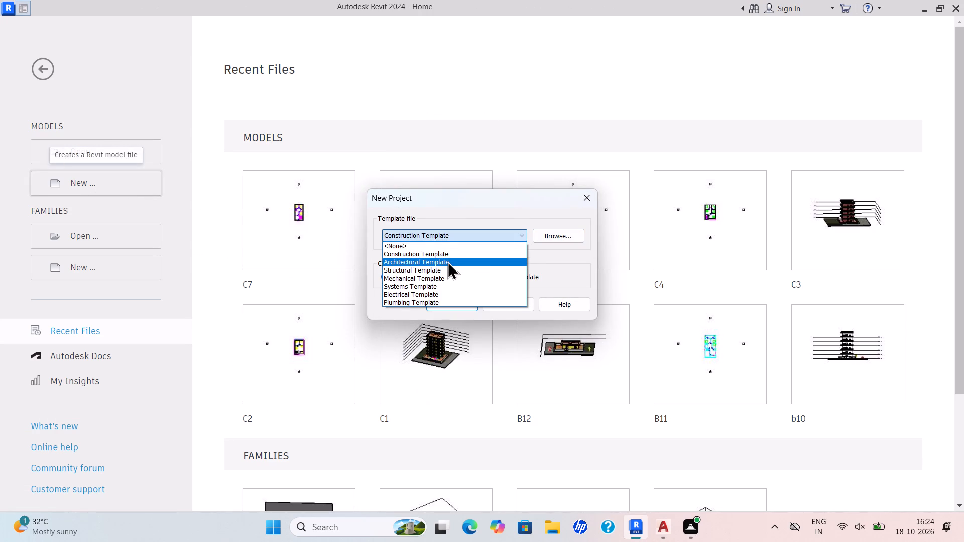
{"action": "left_click", "coordinate": [447, 261]}
{"action": "left_click", "coordinate": [567, 235]}
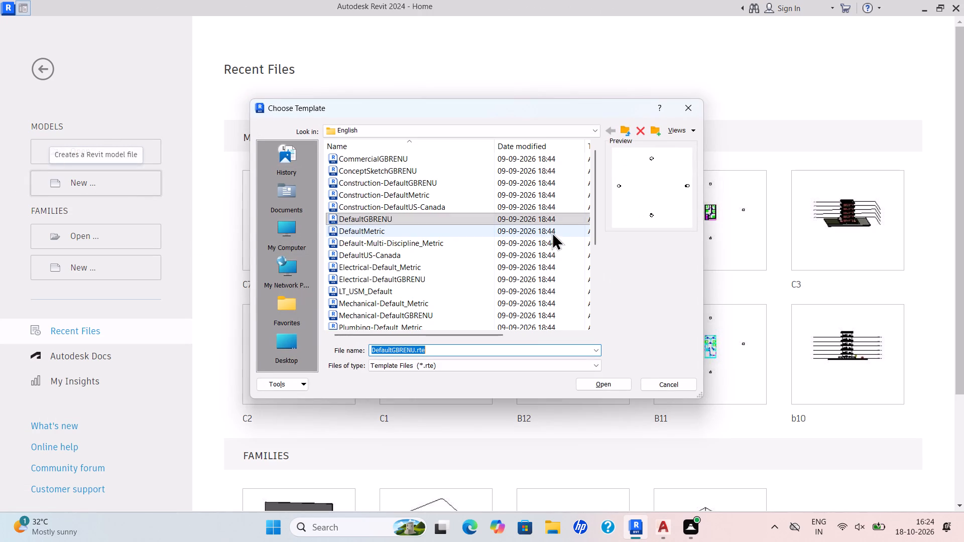
{"action": "left_click", "coordinate": [591, 125]}
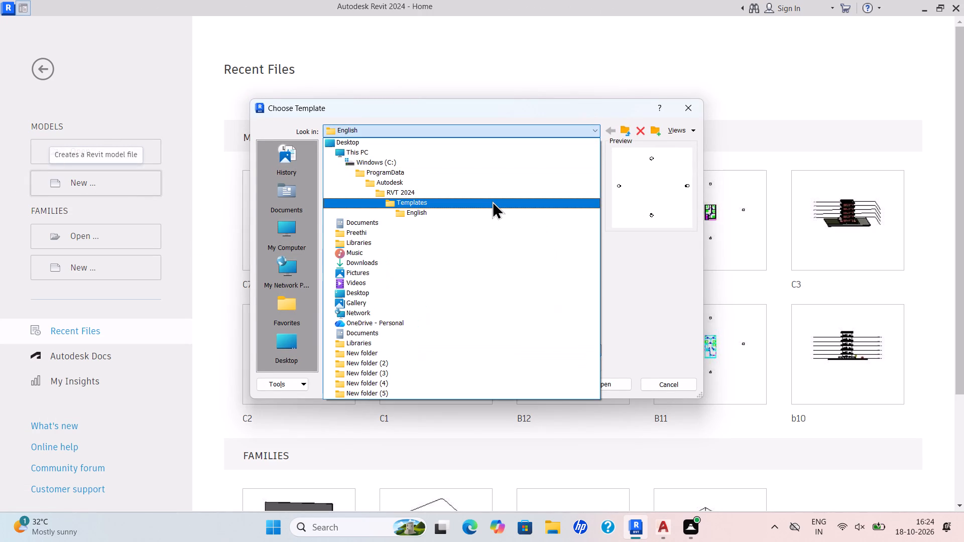
{"action": "left_click", "coordinate": [492, 201]}
{"action": "double_click", "coordinate": [431, 192]}
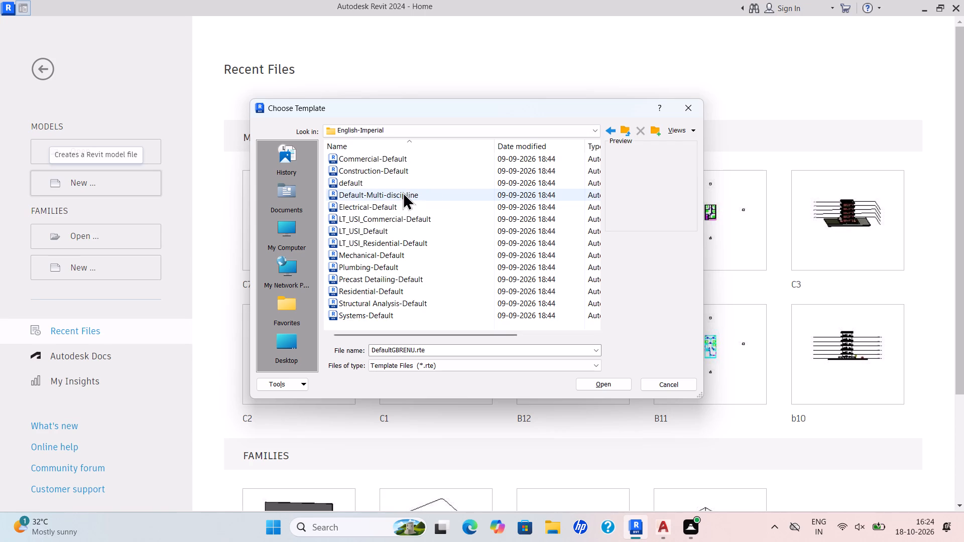
{"action": "double_click", "coordinate": [392, 182]}
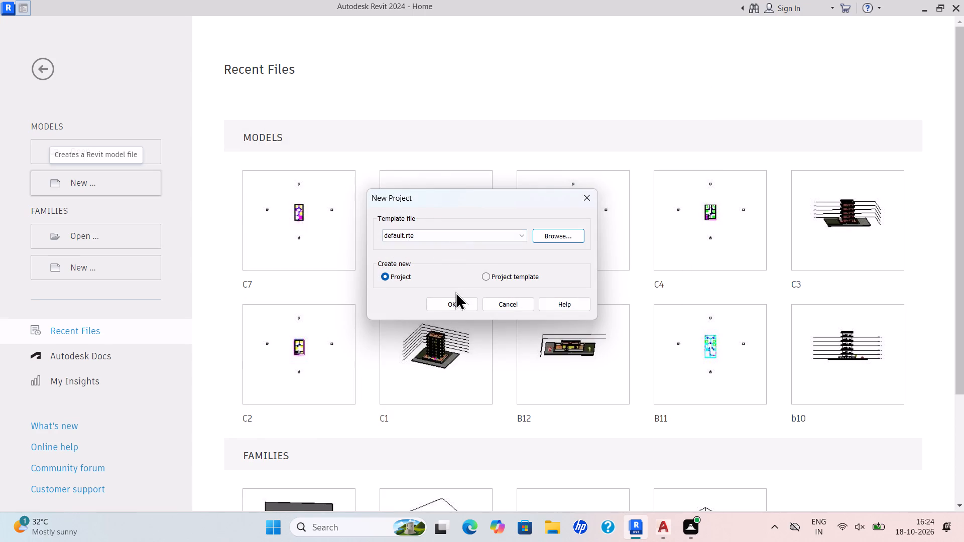
{"action": "left_click", "coordinate": [455, 301]}
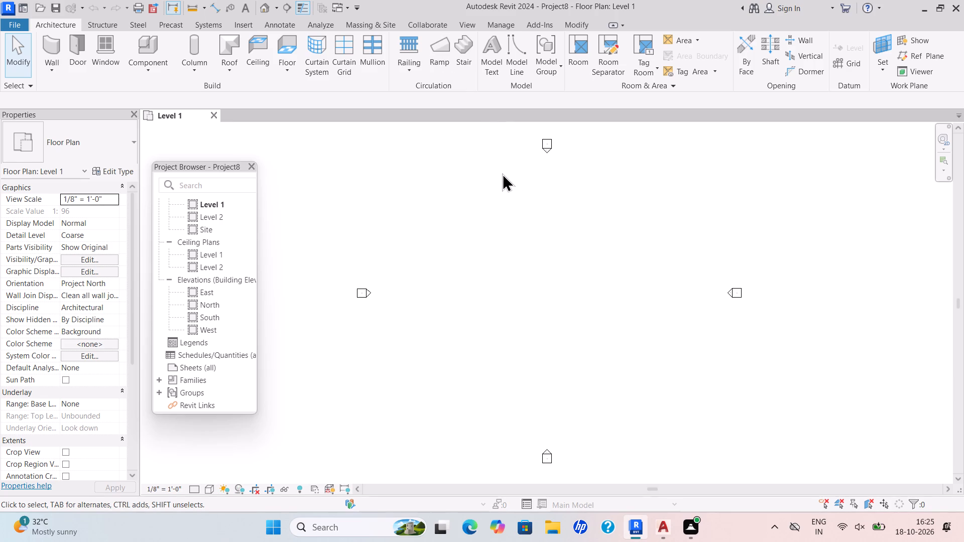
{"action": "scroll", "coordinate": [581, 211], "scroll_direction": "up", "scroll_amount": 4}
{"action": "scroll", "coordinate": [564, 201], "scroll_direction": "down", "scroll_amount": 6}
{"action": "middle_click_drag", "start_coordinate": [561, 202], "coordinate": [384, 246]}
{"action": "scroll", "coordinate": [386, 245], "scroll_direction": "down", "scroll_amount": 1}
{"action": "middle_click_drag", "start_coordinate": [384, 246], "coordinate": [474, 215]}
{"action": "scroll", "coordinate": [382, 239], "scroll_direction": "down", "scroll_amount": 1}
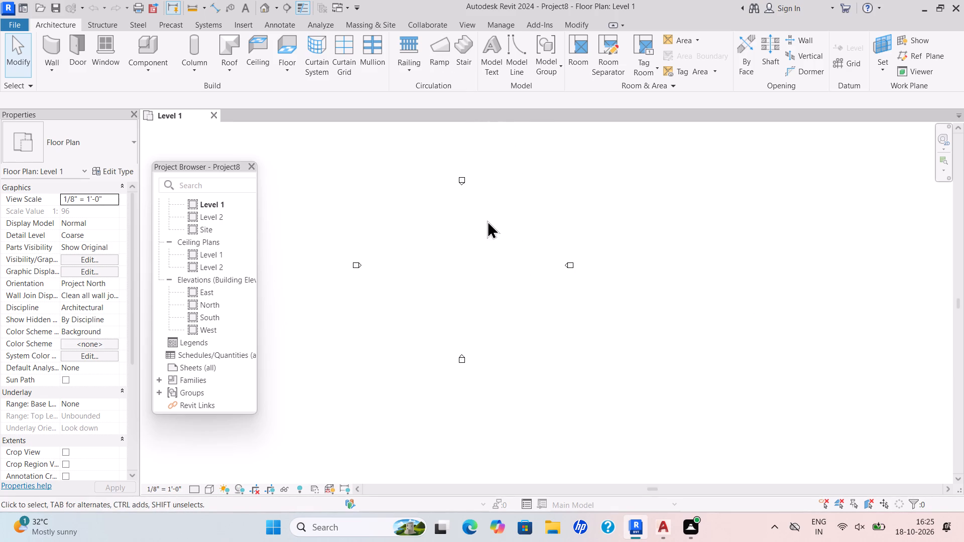
Link the CAD drawing INTERNSHIP PPS 1392.dwg from Documents into the Level 1 floor plan, positioned Auto - Center to Center.
{"action": "left_click", "coordinate": [253, 25]}
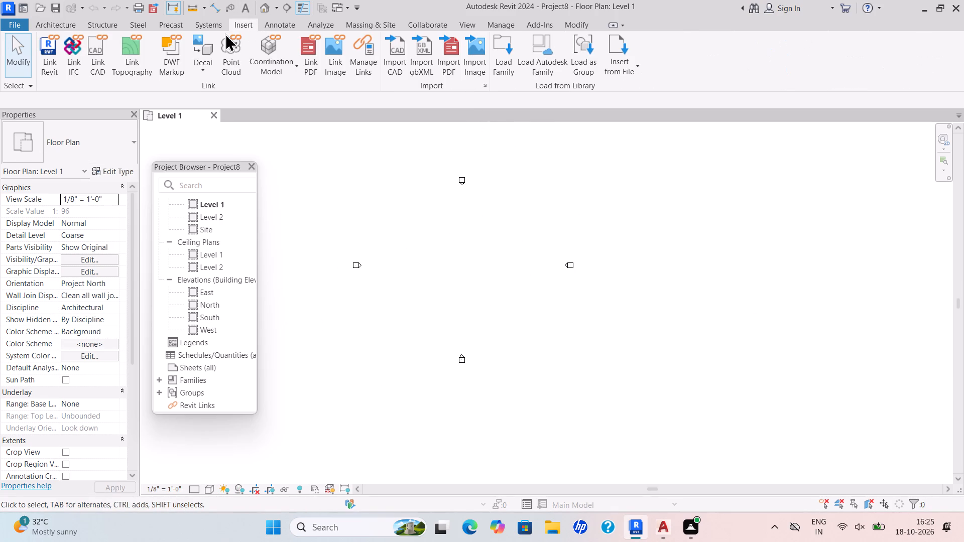
{"action": "left_click", "coordinate": [98, 58]}
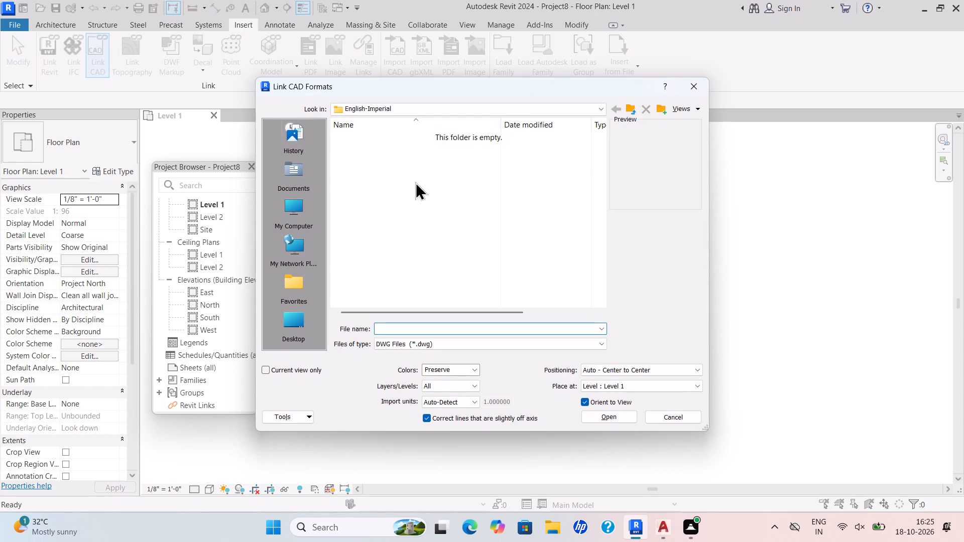
{"action": "left_click", "coordinate": [299, 185]}
{"action": "left_click", "coordinate": [299, 185]}
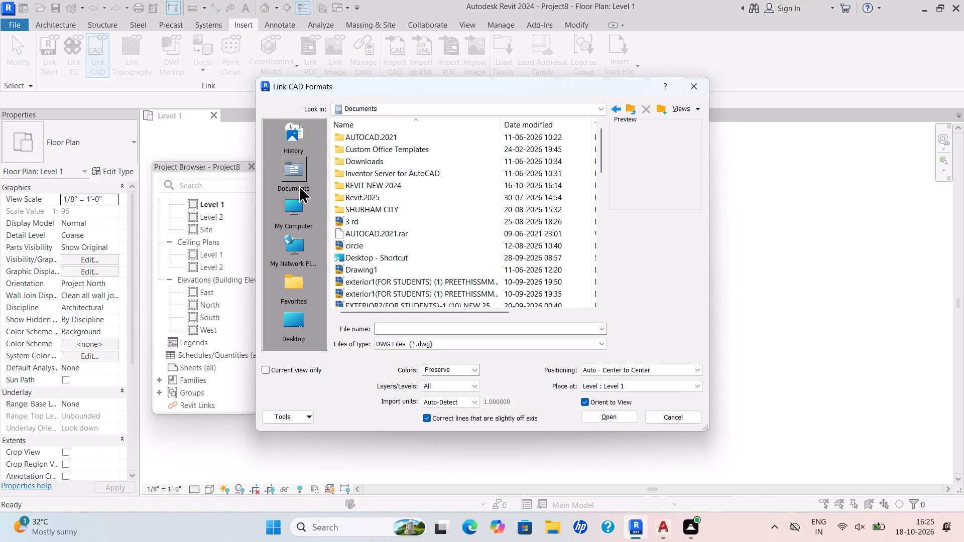
{"action": "scroll", "coordinate": [418, 217], "scroll_direction": "down", "scroll_amount": 8}
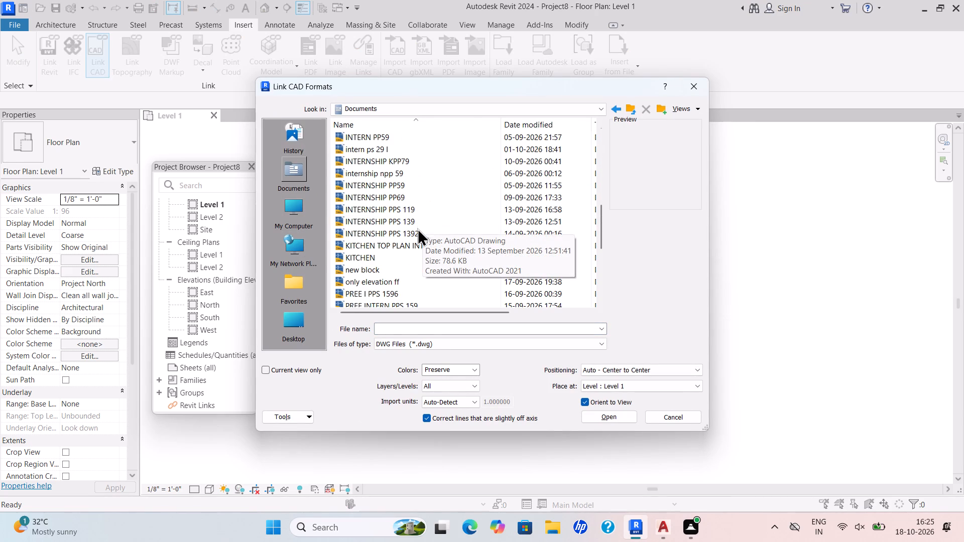
{"action": "left_click", "coordinate": [414, 233]}
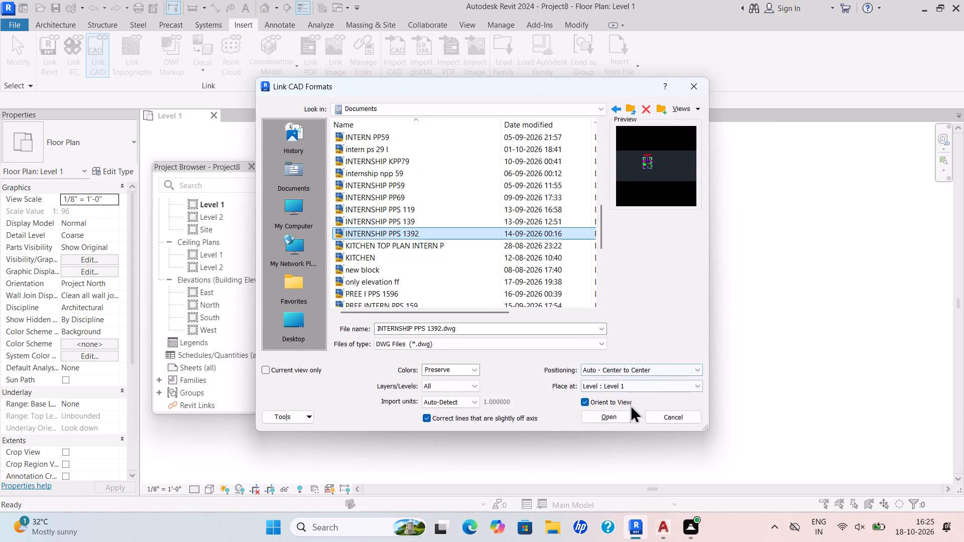
{"action": "left_click", "coordinate": [610, 414]}
{"action": "scroll", "coordinate": [461, 280], "scroll_direction": "up", "scroll_amount": 9}
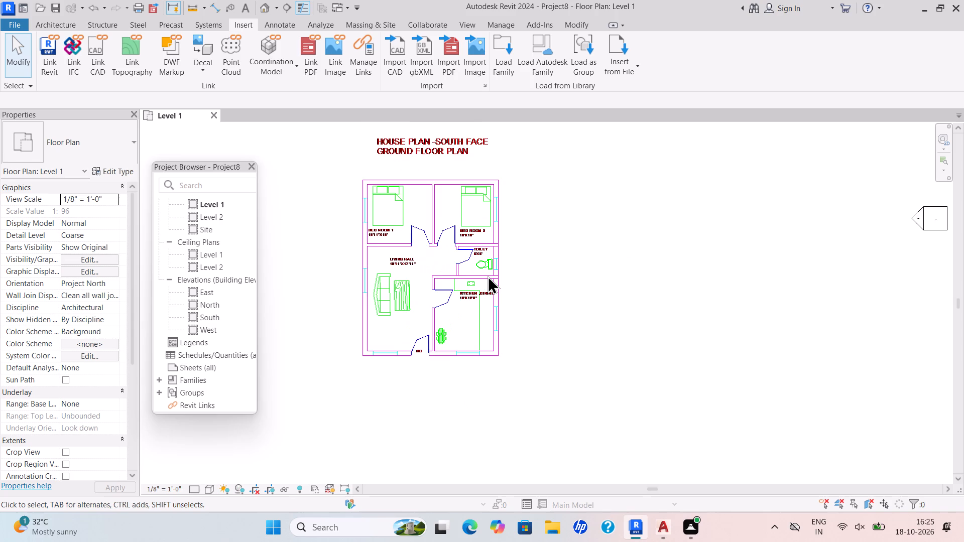
{"action": "scroll", "coordinate": [488, 276], "scroll_direction": "up", "scroll_amount": 3}
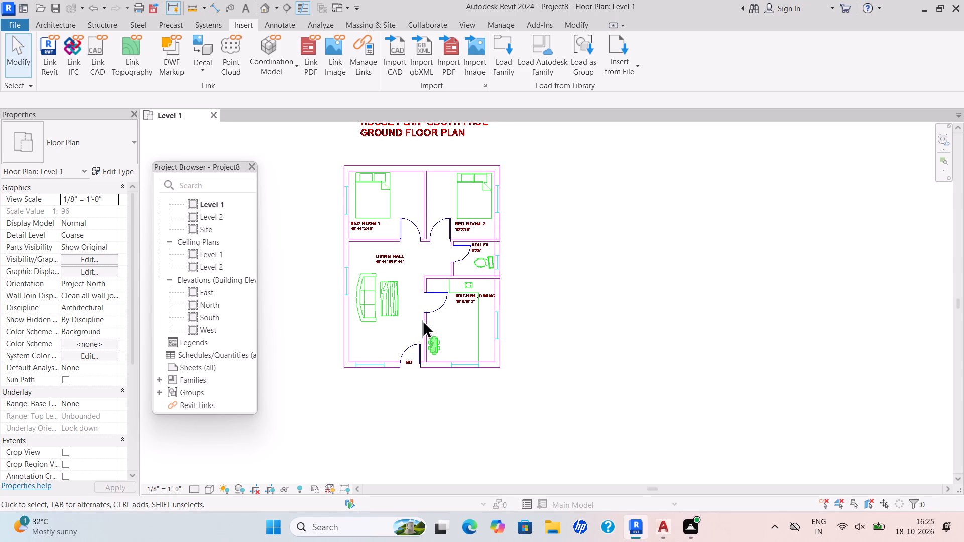
{"action": "key", "text": "Escape"}
{"action": "key", "text": "Escape"}
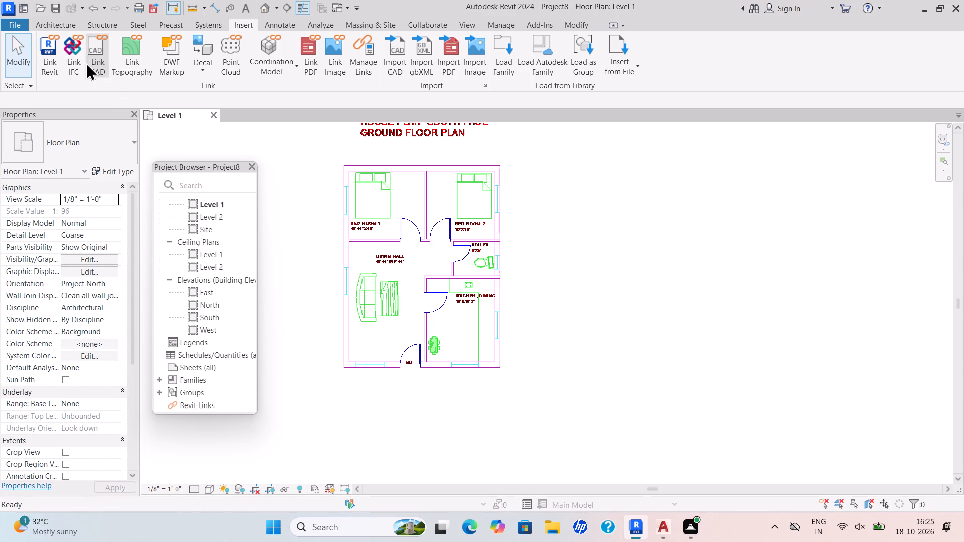
Start an architectural wall and duplicate the Generic - 8" type under the name WALL 9".
{"action": "left_click", "coordinate": [62, 26]}
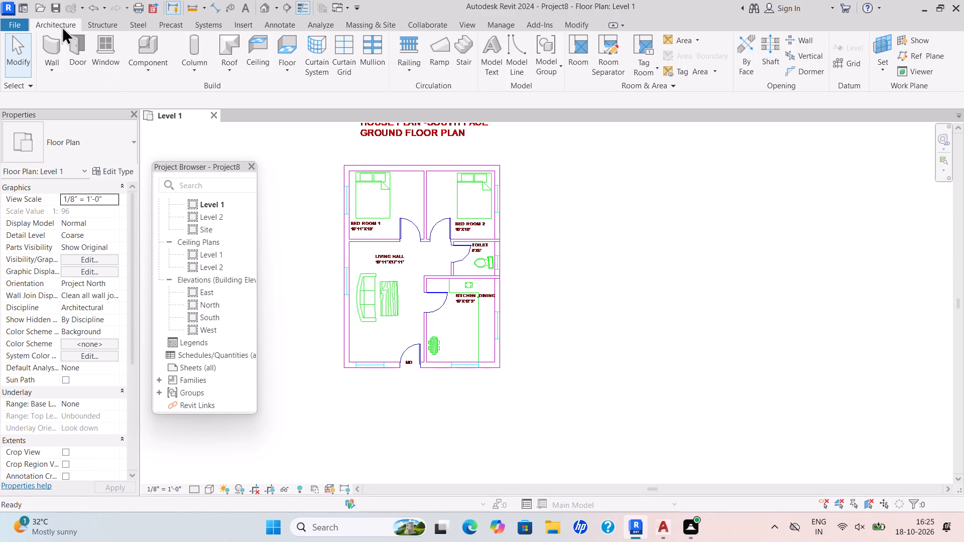
{"action": "left_click", "coordinate": [50, 73]}
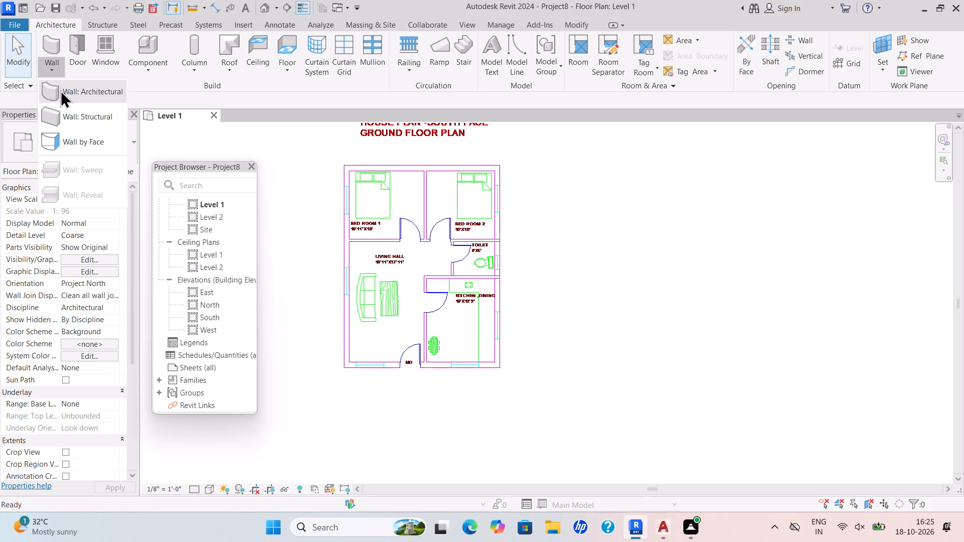
{"action": "left_click", "coordinate": [60, 90]}
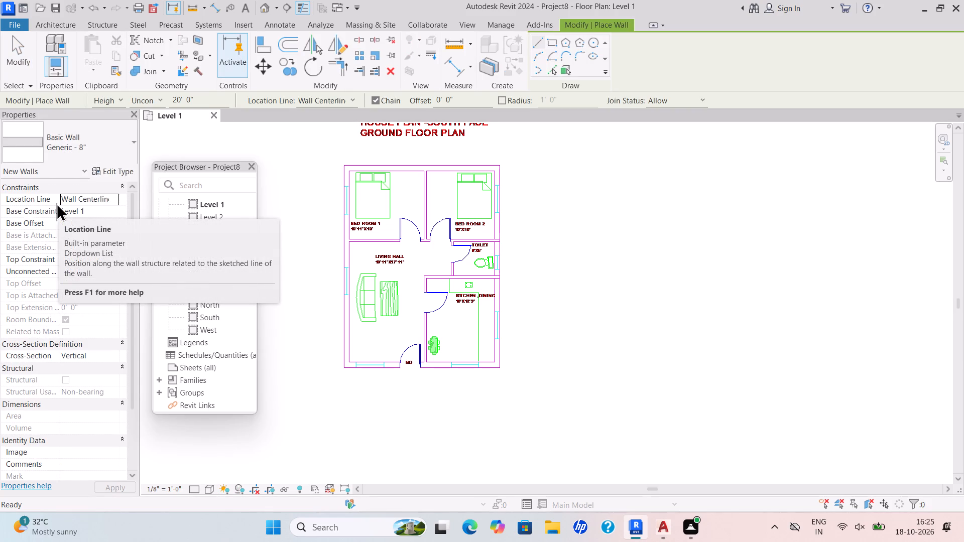
{"action": "left_click", "coordinate": [103, 167]}
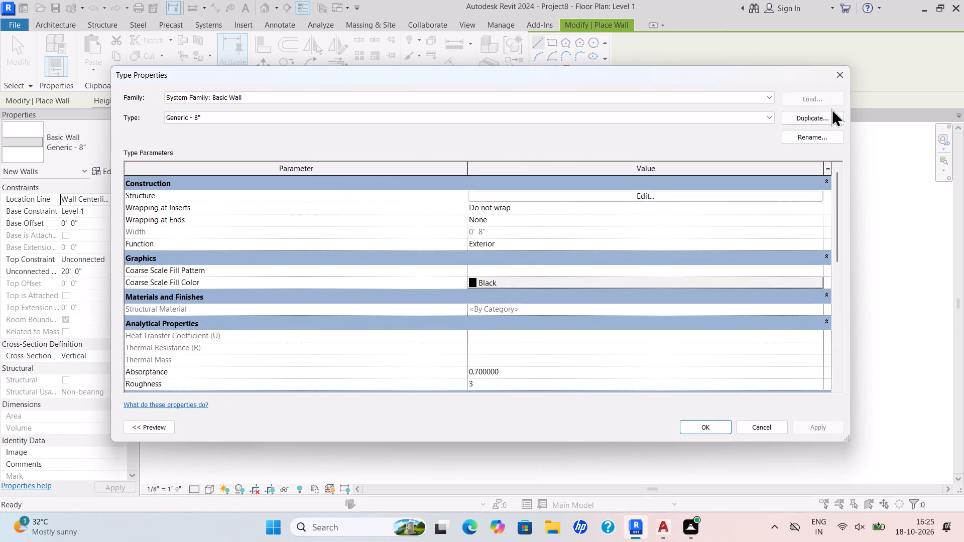
{"action": "left_click", "coordinate": [832, 116]}
{"action": "key", "text": "BackSpace"}
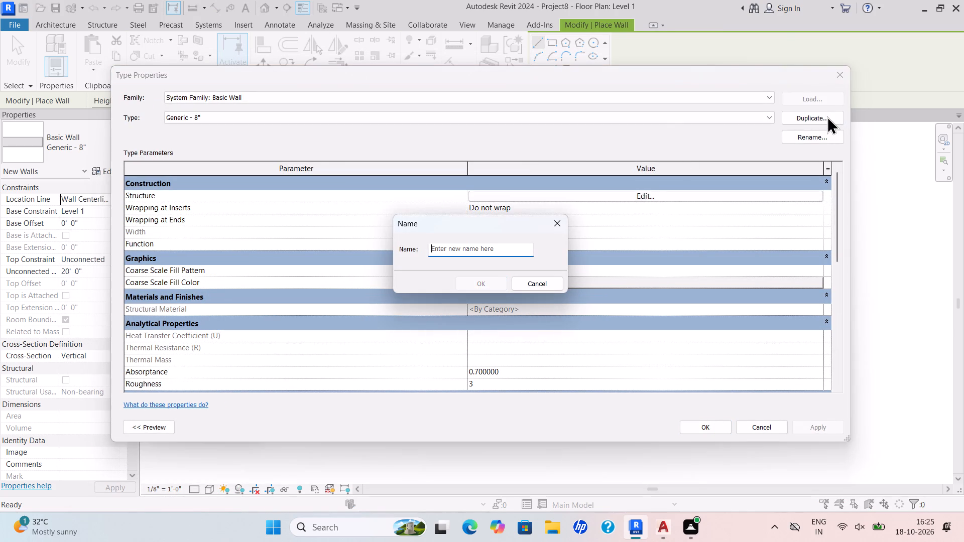
{"action": "type", "text": "WALL 9\""}
{"action": "key", "text": "Return"}
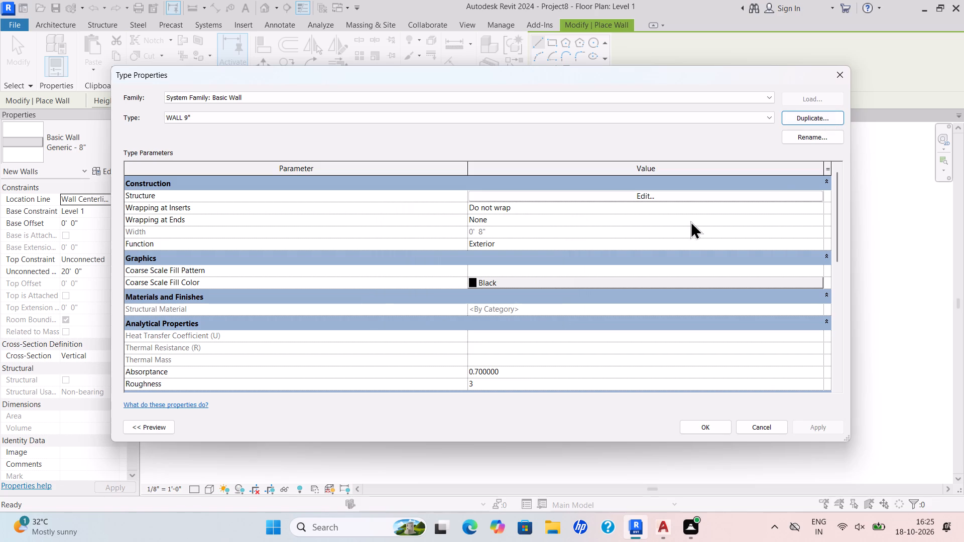
Set the structure layer thickness of the WALL 9" type to 9".
{"action": "left_click", "coordinate": [641, 198]}
{"action": "left_click_drag", "start_coordinate": [455, 193], "coordinate": [450, 196]}
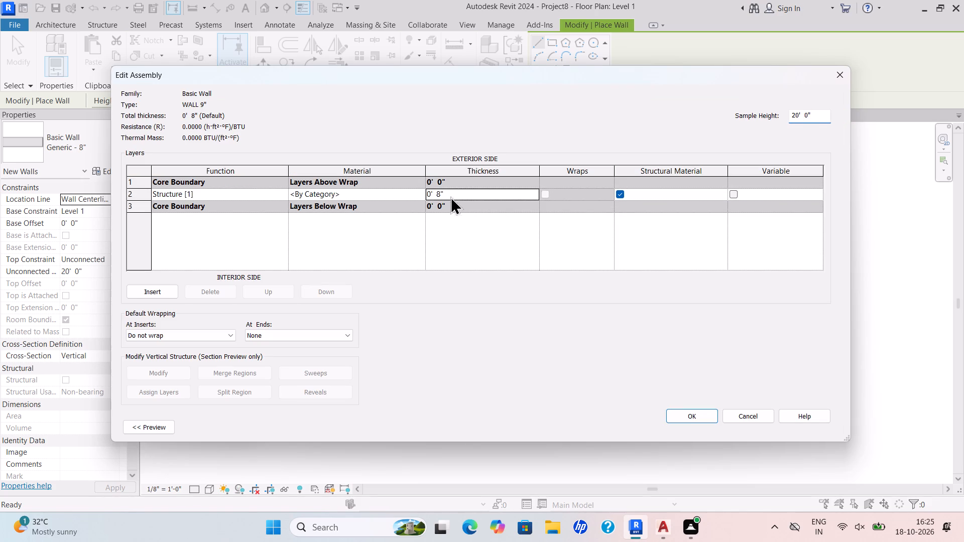
{"action": "left_click_drag", "start_coordinate": [450, 196], "coordinate": [421, 211]}
{"action": "key", "text": "BackSpace"}
{"action": "type", "text": "9\""}
{"action": "key", "text": "Return"}
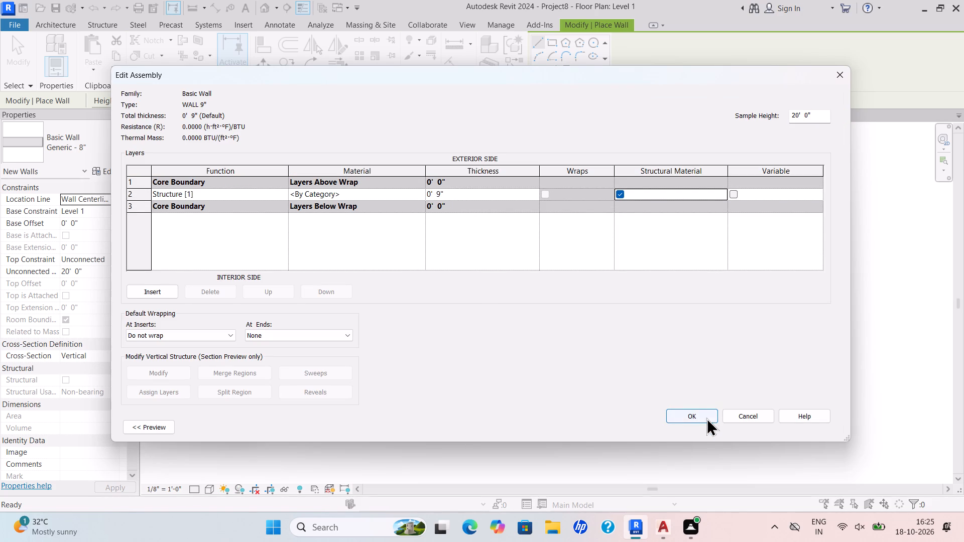
{"action": "left_click", "coordinate": [698, 419]}
{"action": "left_click", "coordinate": [821, 422]}
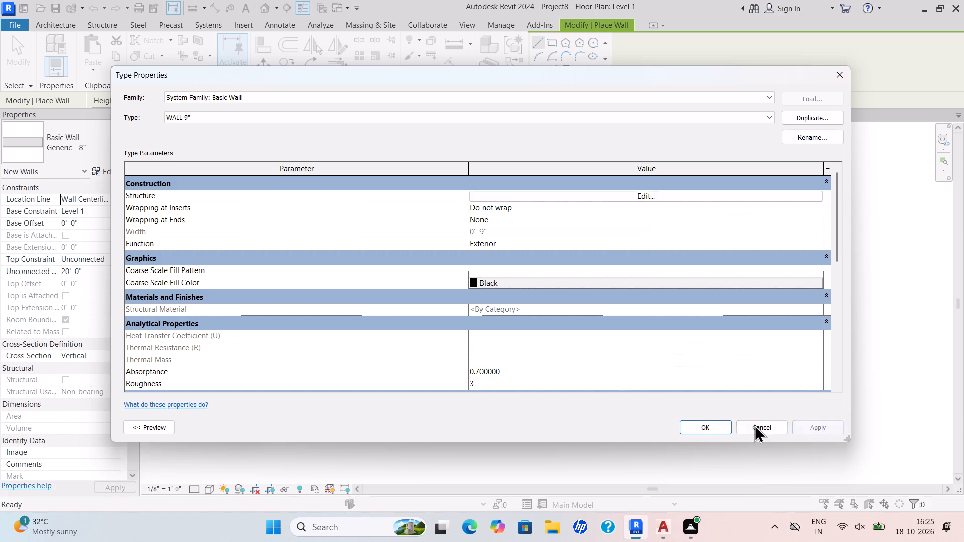
{"action": "left_click", "coordinate": [708, 424]}
Set the new walls' location line to Core Face: Interior and their unconnected height to 10'.
{"action": "scroll", "coordinate": [343, 164], "scroll_direction": "up", "scroll_amount": 6}
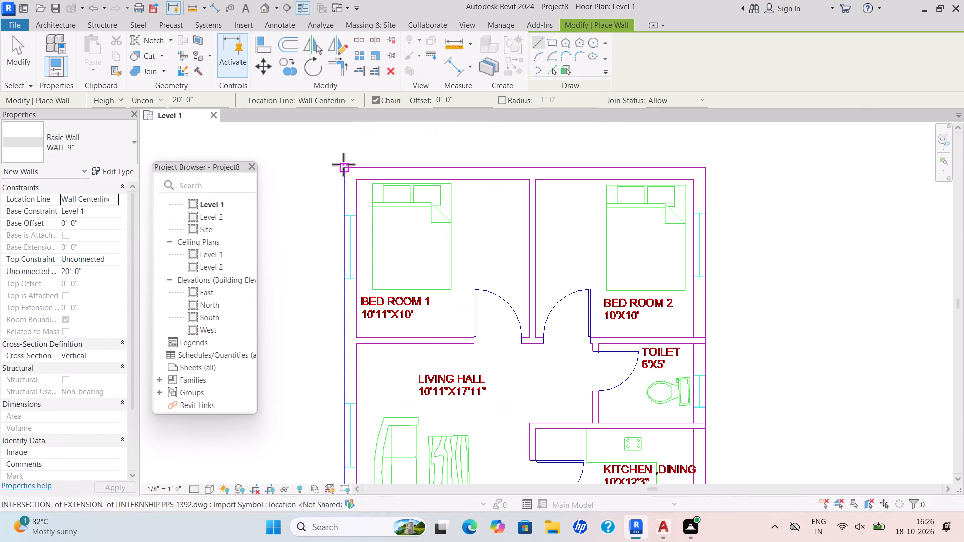
{"action": "left_click", "coordinate": [109, 199]}
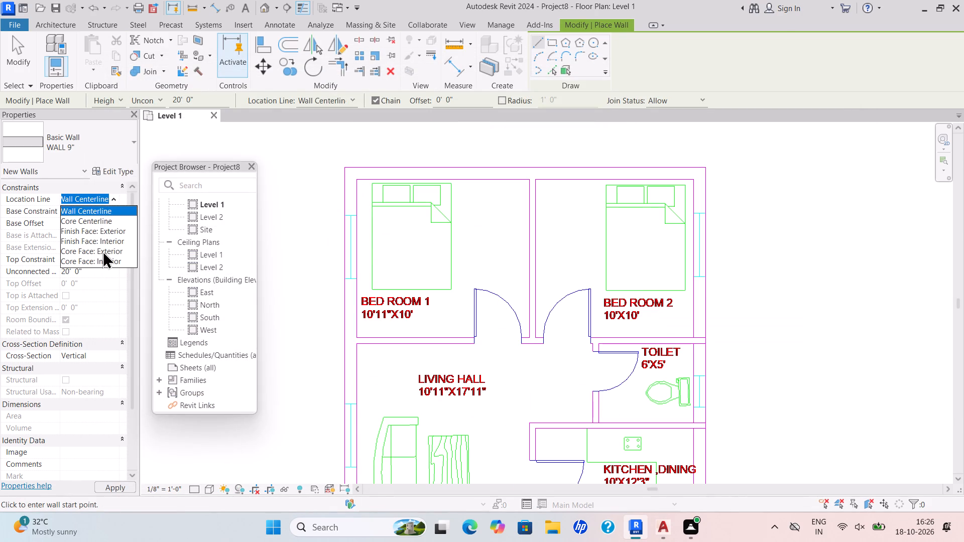
{"action": "left_click", "coordinate": [108, 258]}
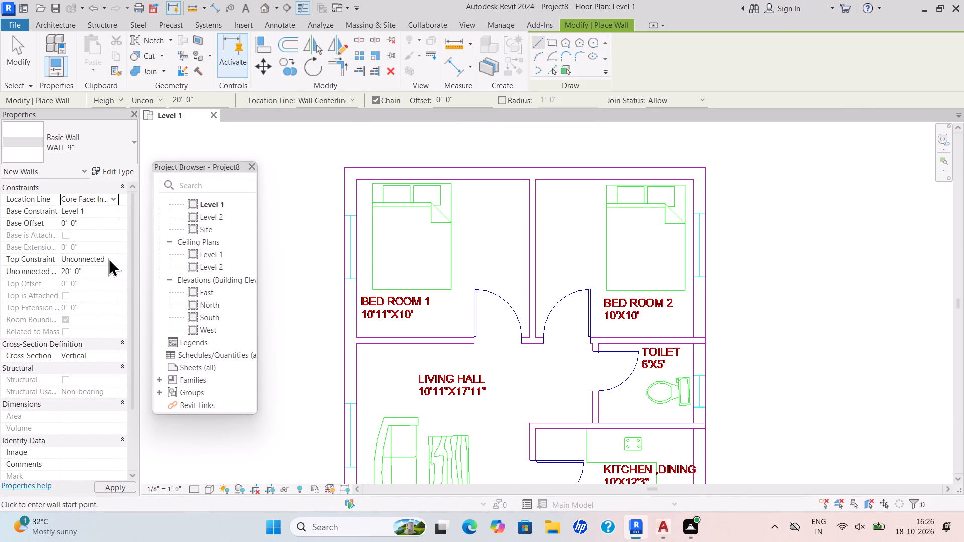
{"action": "left_click_drag", "start_coordinate": [103, 270], "coordinate": [71, 286]}
{"action": "key", "text": "BackSpace"}
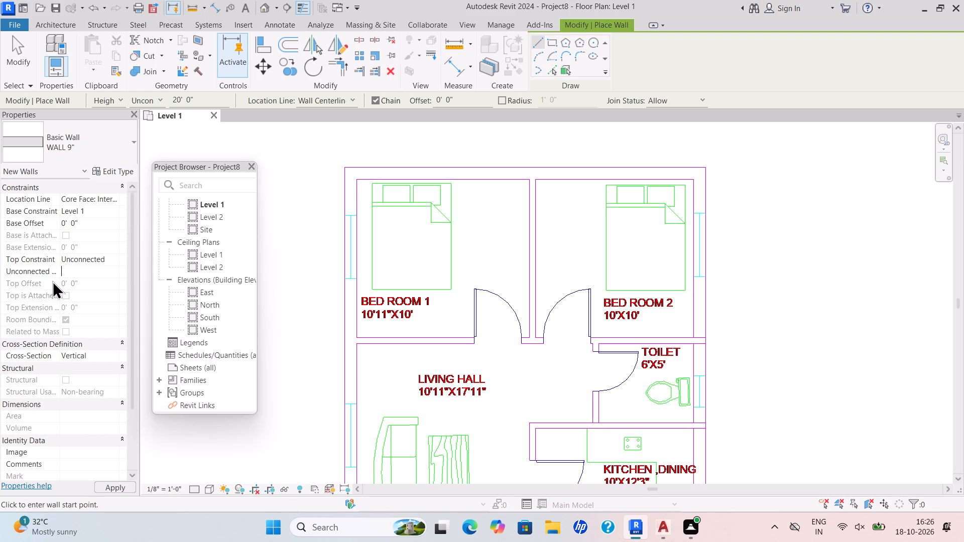
{"action": "type", "text": "10'"}
{"action": "key", "text": "Return"}
{"action": "scroll", "coordinate": [335, 166], "scroll_direction": "up", "scroll_amount": 3}
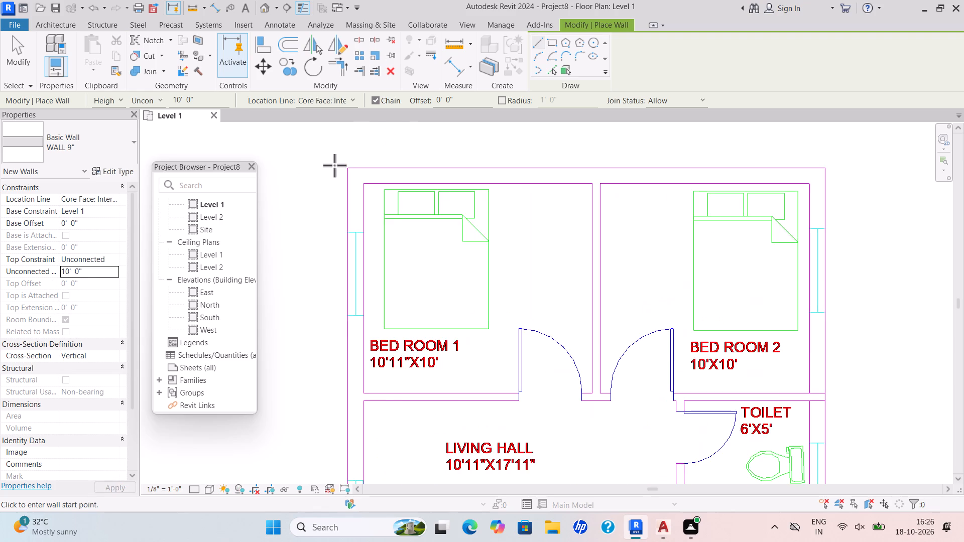
Trace the north and east exterior walls in WALL 9" along the plan's outer line, from the northwest corner to the southeast corner.
{"action": "left_click", "coordinate": [346, 163]}
{"action": "key", "text": "space"}
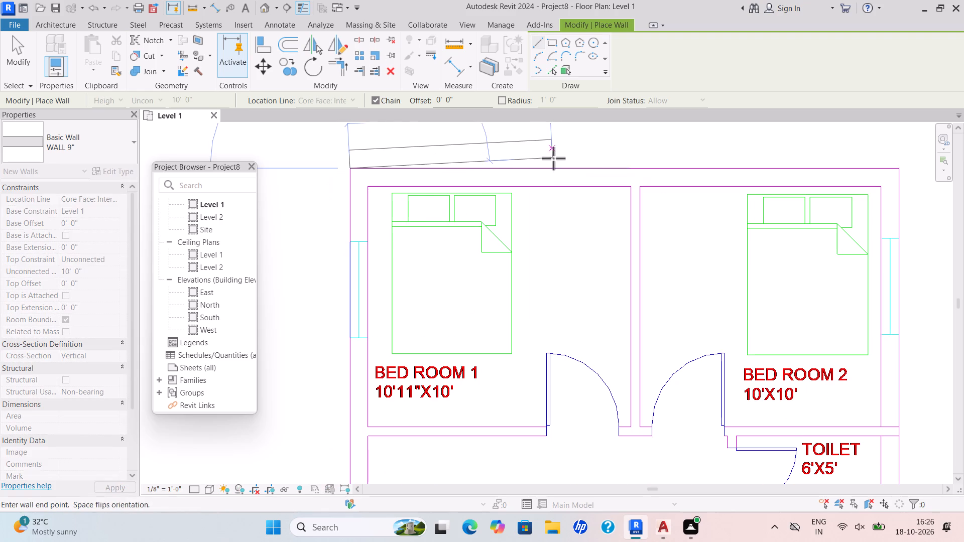
{"action": "scroll", "coordinate": [749, 174], "scroll_direction": "down", "scroll_amount": 2}
{"action": "middle_click_drag", "start_coordinate": [741, 173], "coordinate": [586, 170]}
{"action": "scroll", "coordinate": [591, 170], "scroll_direction": "up", "scroll_amount": 1}
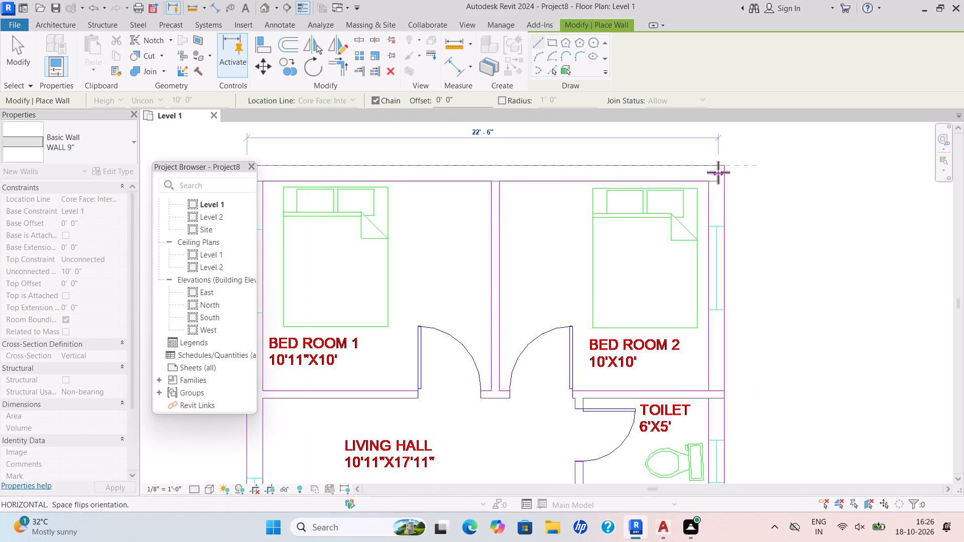
{"action": "scroll", "coordinate": [734, 172], "scroll_direction": "up", "scroll_amount": 1}
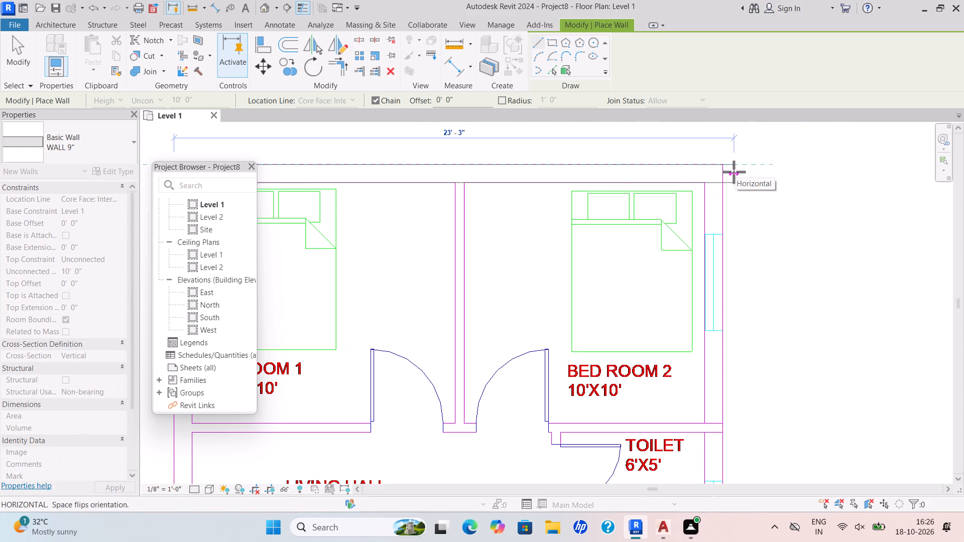
{"action": "left_click", "coordinate": [724, 167]}
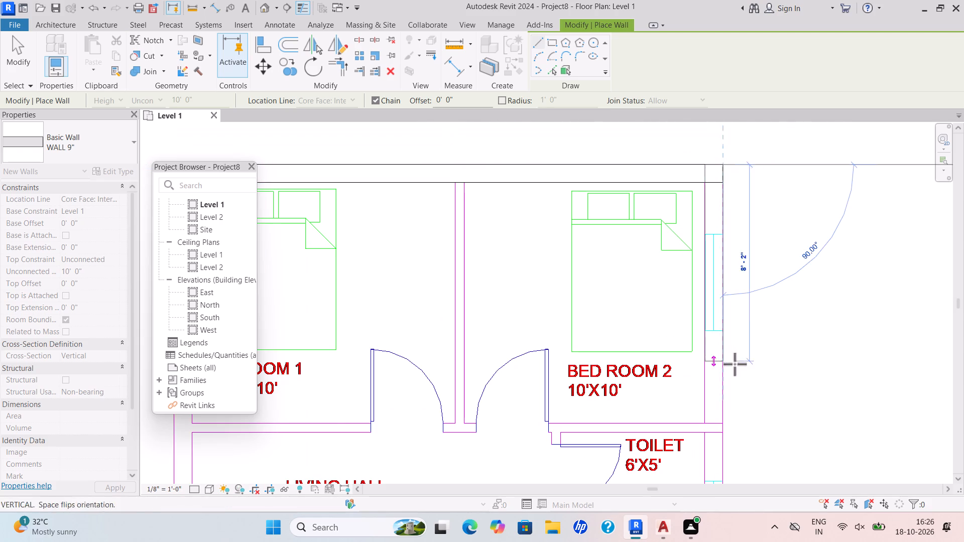
{"action": "scroll", "coordinate": [740, 372], "scroll_direction": "down", "scroll_amount": 4}
{"action": "middle_click_drag", "start_coordinate": [713, 331], "coordinate": [672, 208]}
{"action": "scroll", "coordinate": [688, 440], "scroll_direction": "down", "scroll_amount": 4}
{"action": "middle_click_drag", "start_coordinate": [686, 422], "coordinate": [650, 203]}
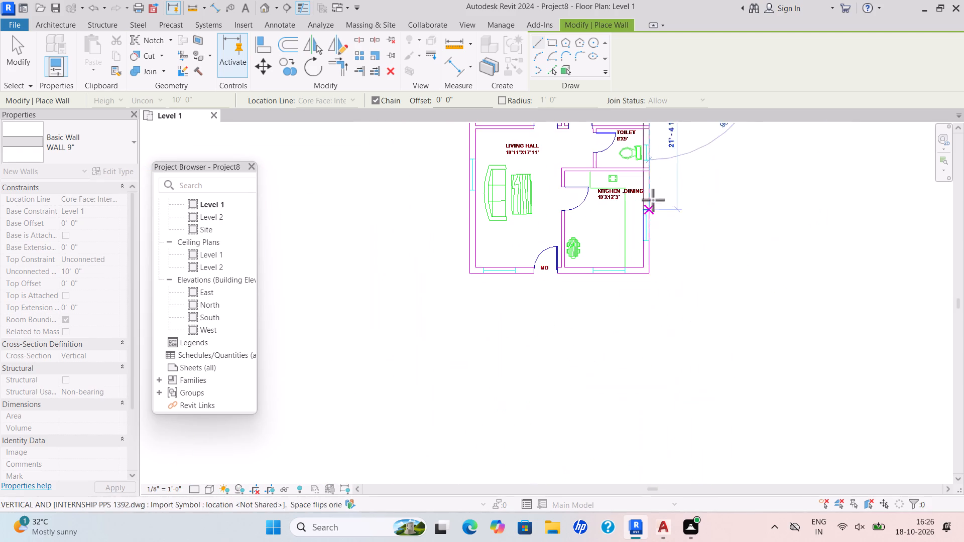
{"action": "scroll", "coordinate": [650, 273], "scroll_direction": "up", "scroll_amount": 9}
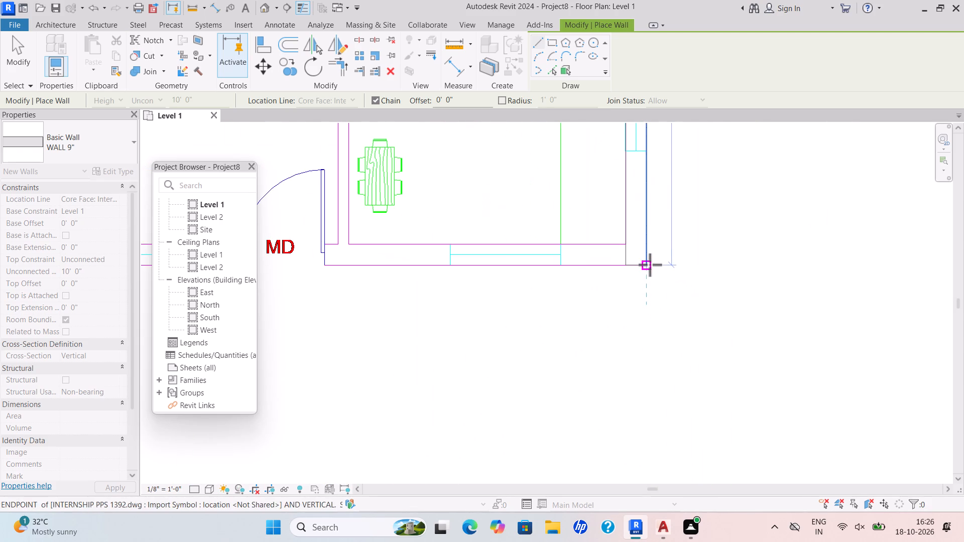
{"action": "left_click", "coordinate": [650, 264]}
Continue the WALL 9" chain along the south and west outer lines, closing the exterior loop at the northwest corner.
{"action": "scroll", "coordinate": [405, 264], "scroll_direction": "down", "scroll_amount": 3}
{"action": "middle_click_drag", "start_coordinate": [405, 264], "coordinate": [552, 281]}
{"action": "middle_click_drag", "start_coordinate": [567, 281], "coordinate": [618, 279]}
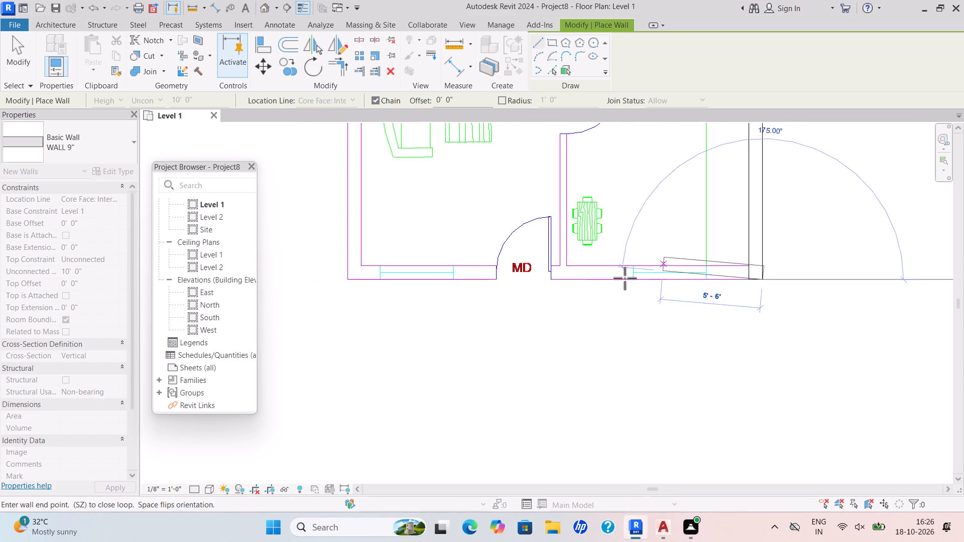
{"action": "left_click", "coordinate": [349, 277]}
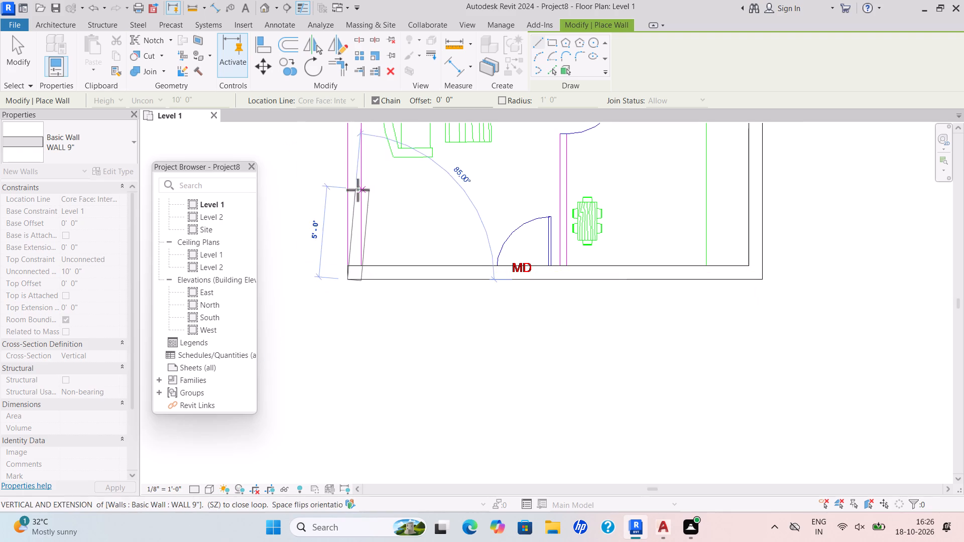
{"action": "scroll", "coordinate": [362, 190], "scroll_direction": "down", "scroll_amount": 3}
{"action": "middle_click_drag", "start_coordinate": [364, 190], "coordinate": [402, 300]}
{"action": "scroll", "coordinate": [367, 229], "scroll_direction": "down", "scroll_amount": 3}
{"action": "middle_click_drag", "start_coordinate": [377, 231], "coordinate": [395, 366]}
{"action": "scroll", "coordinate": [402, 231], "scroll_direction": "up", "scroll_amount": 4}
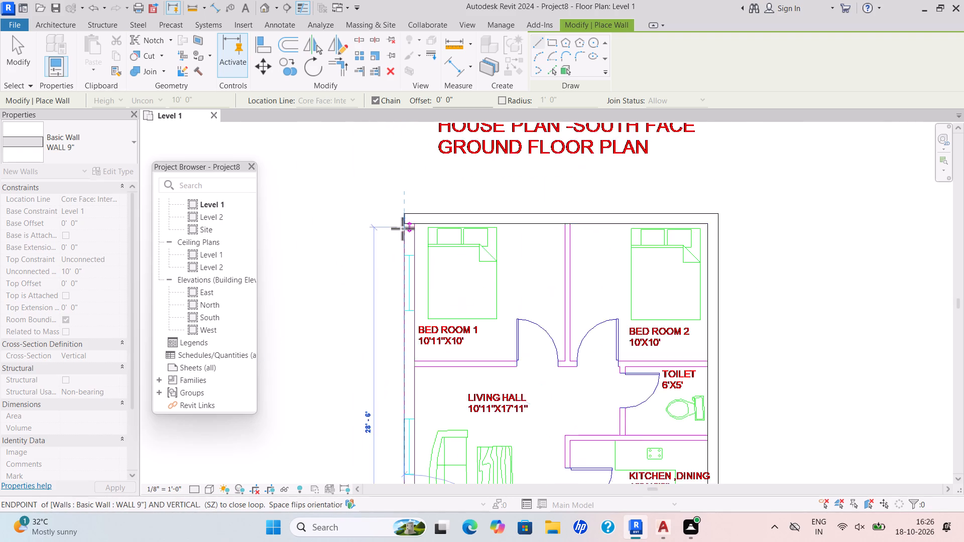
{"action": "scroll", "coordinate": [402, 228], "scroll_direction": "up", "scroll_amount": 4}
{"action": "left_click", "coordinate": [404, 201]}
{"action": "key", "text": "Escape"}
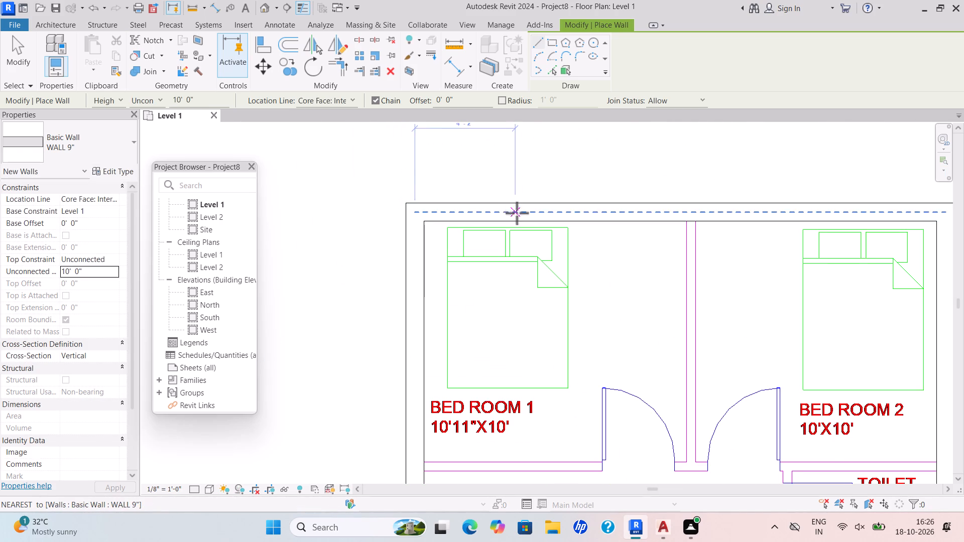
{"action": "scroll", "coordinate": [528, 224], "scroll_direction": "down", "scroll_amount": 4}
{"action": "key", "text": "Escape"}
{"action": "middle_click_drag", "start_coordinate": [527, 224], "coordinate": [419, 187]}
{"action": "key", "text": "Escape"}
Start an architectural wall and duplicate the Generic - 6" type under the name WALL 4.5".
{"action": "scroll", "coordinate": [379, 264], "scroll_direction": "down", "scroll_amount": 2}
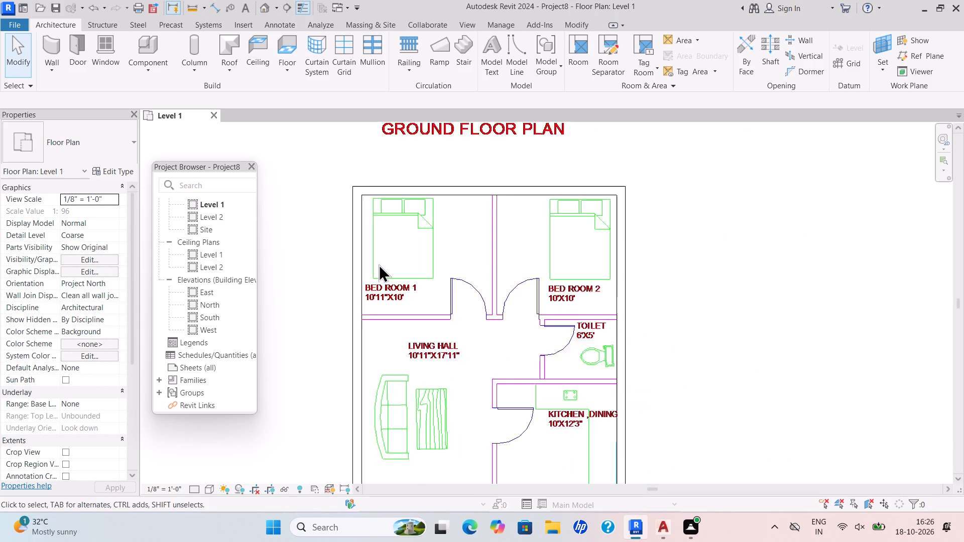
{"action": "scroll", "coordinate": [379, 264], "scroll_direction": "down", "scroll_amount": 4}
{"action": "scroll", "coordinate": [401, 319], "scroll_direction": "down", "scroll_amount": 3}
{"action": "middle_click_drag", "start_coordinate": [401, 320], "coordinate": [387, 292]}
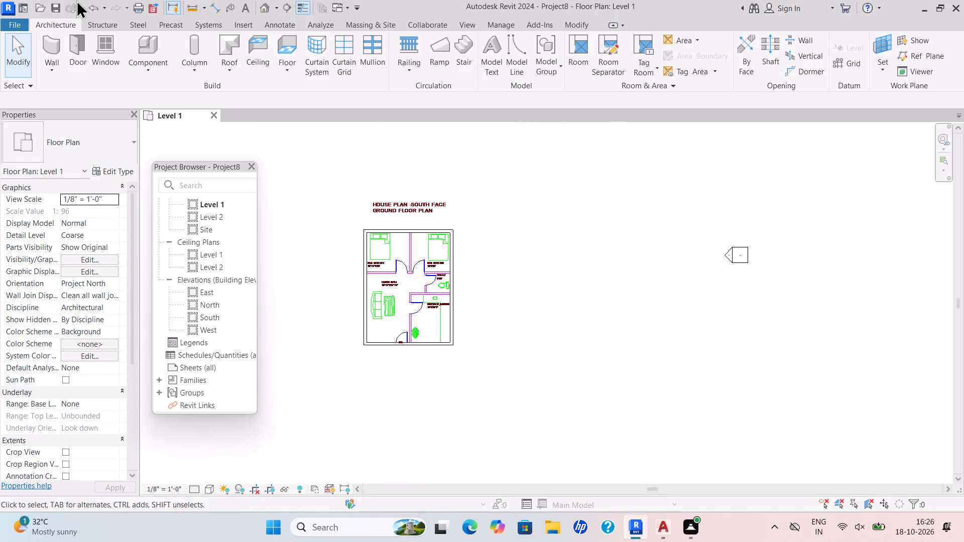
{"action": "left_click", "coordinate": [51, 62]}
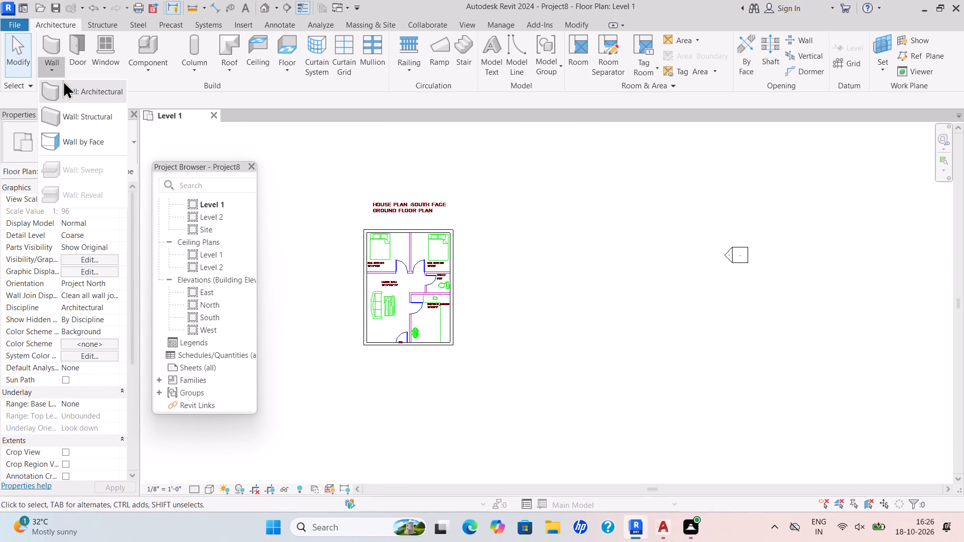
{"action": "left_click", "coordinate": [63, 80]}
{"action": "left_click_drag", "start_coordinate": [123, 144], "coordinate": [128, 146]}
{"action": "scroll", "coordinate": [124, 215], "scroll_direction": "up", "scroll_amount": 3}
{"action": "left_click", "coordinate": [97, 199]}
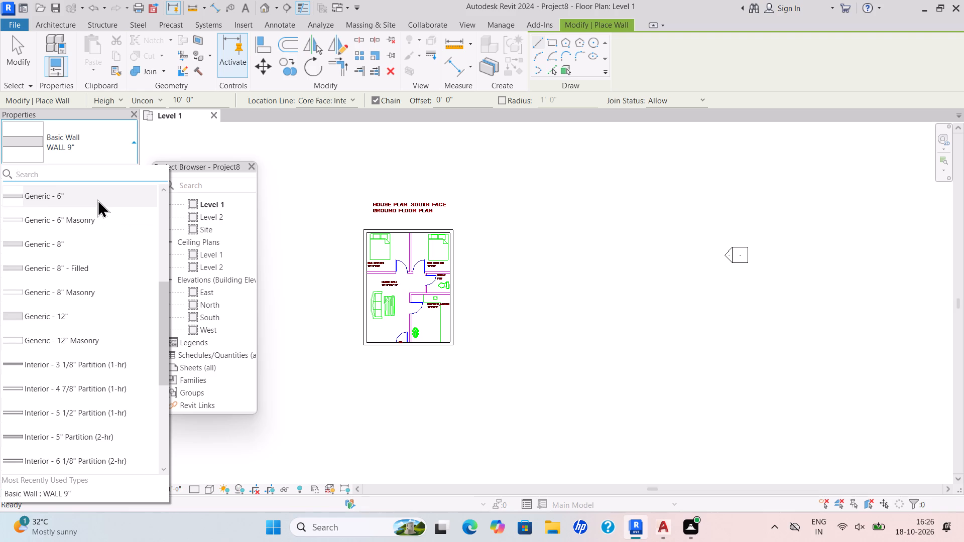
{"action": "left_click", "coordinate": [101, 171]}
{"action": "left_click", "coordinate": [806, 111]}
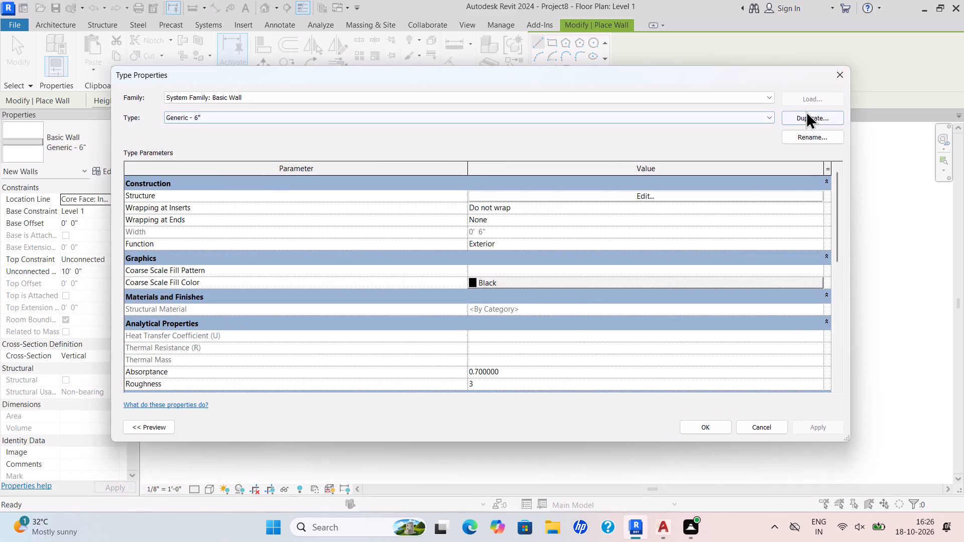
{"action": "key", "text": "BackSpace"}
{"action": "type", "text": "WALL"}
{"action": "key", "text": "space"}
{"action": "key", "text": "4"}
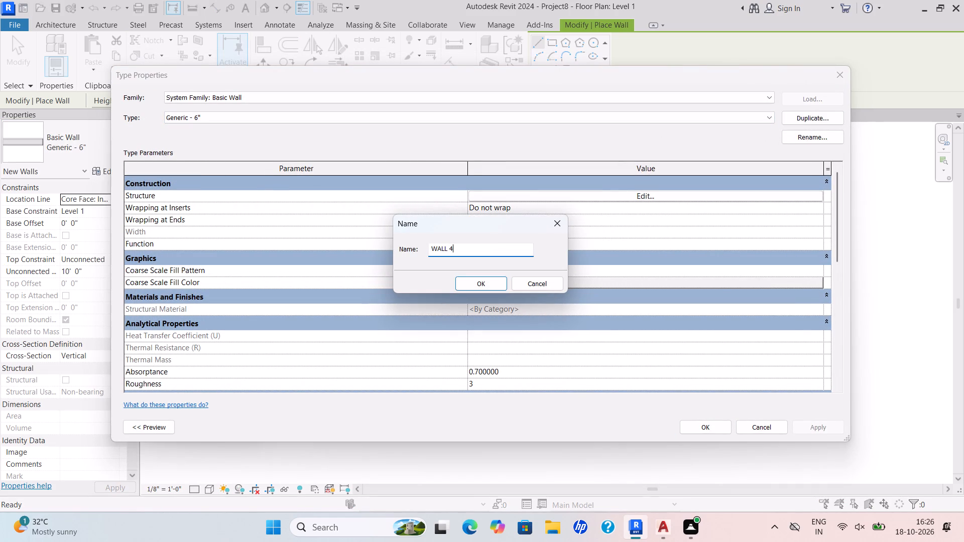
{"action": "type", "text": ".5\""}
{"action": "key", "text": "Return"}
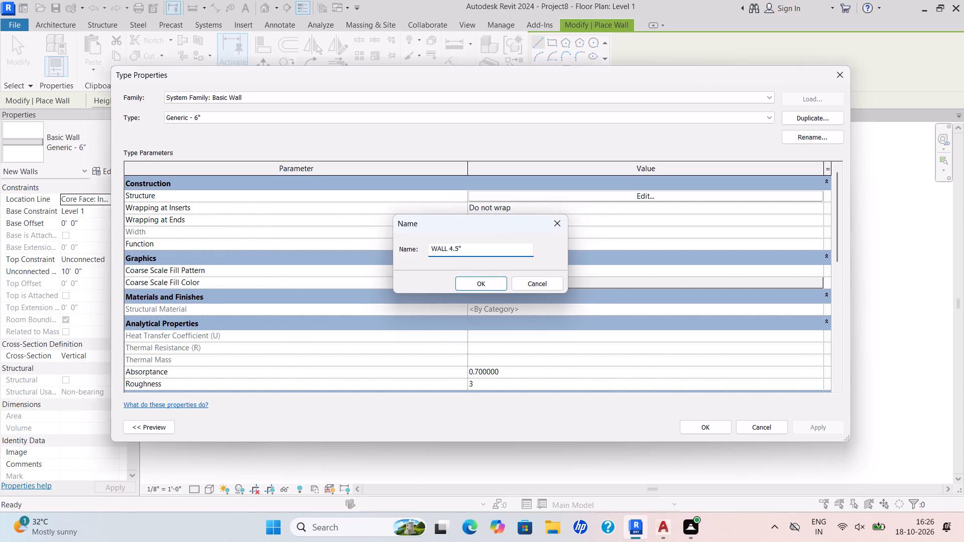
Set the structure layer thickness of the WALL 4.5" type to 4.5".
{"action": "left_click", "coordinate": [638, 193]}
{"action": "left_click_drag", "start_coordinate": [474, 194], "coordinate": [377, 235]}
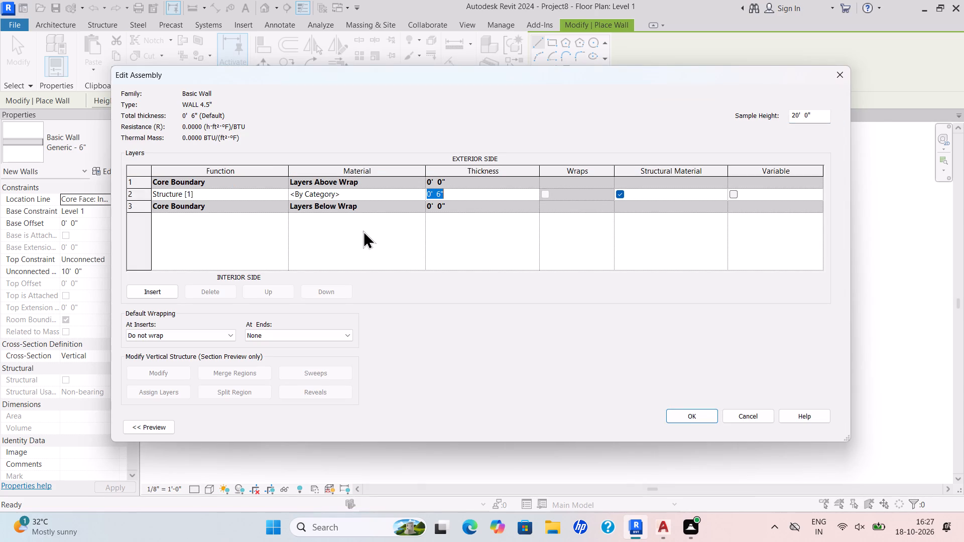
{"action": "key", "text": "BackSpace"}
{"action": "type", "text": "4.5"}
{"action": "key", "text": "shift+quotedbl"}
{"action": "key", "text": "Return"}
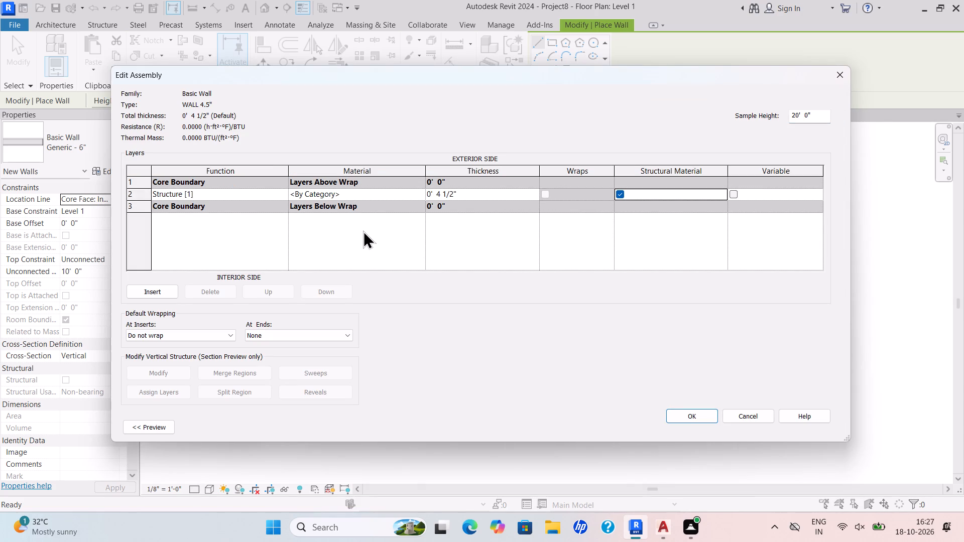
{"action": "left_click", "coordinate": [673, 416]}
{"action": "left_click", "coordinate": [825, 429]}
{"action": "left_click", "coordinate": [709, 428]}
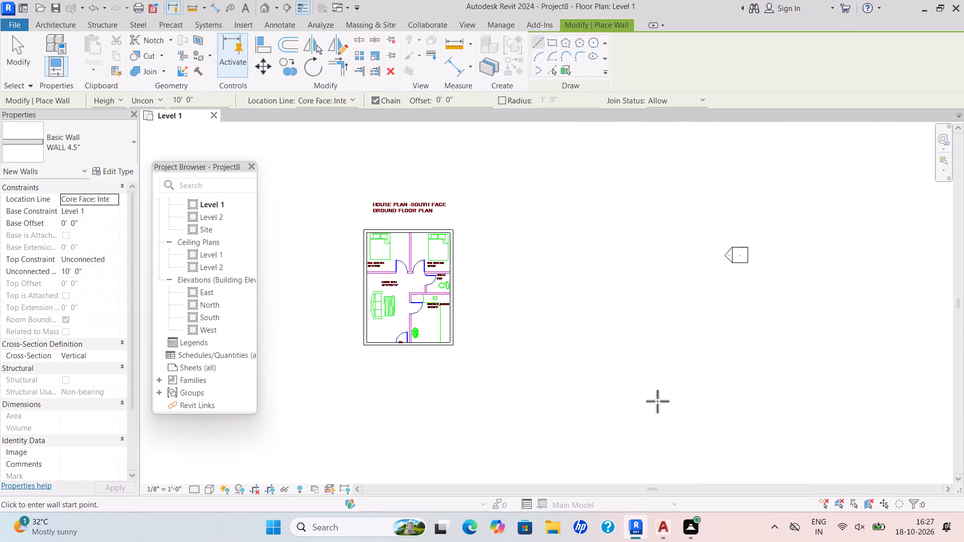
Trace a WALL 4.5" partition about 21' 3 1/2" long below the two bedrooms, from the west wall to the east wall.
{"action": "scroll", "coordinate": [419, 298], "scroll_direction": "up", "scroll_amount": 3}
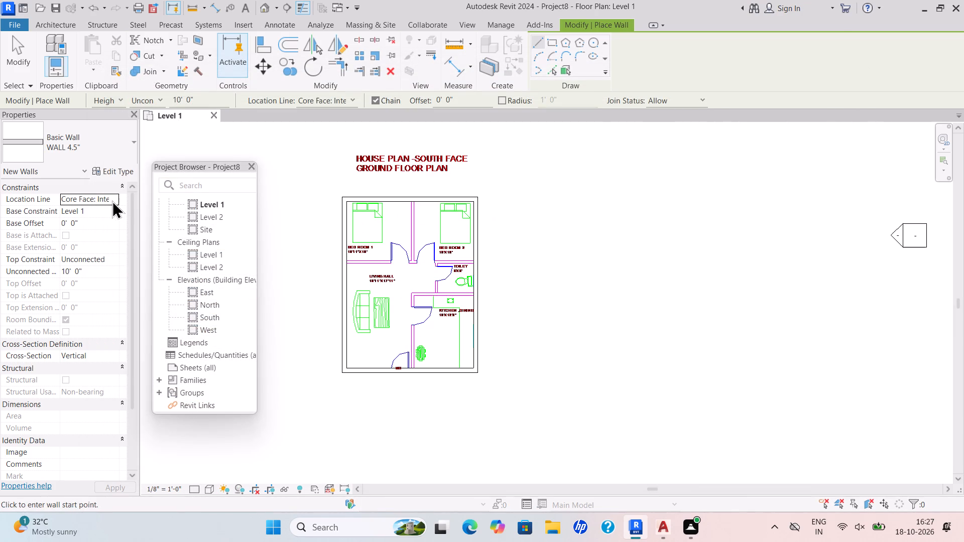
{"action": "scroll", "coordinate": [304, 249], "scroll_direction": "up", "scroll_amount": 4}
{"action": "scroll", "coordinate": [405, 266], "scroll_direction": "up", "scroll_amount": 4}
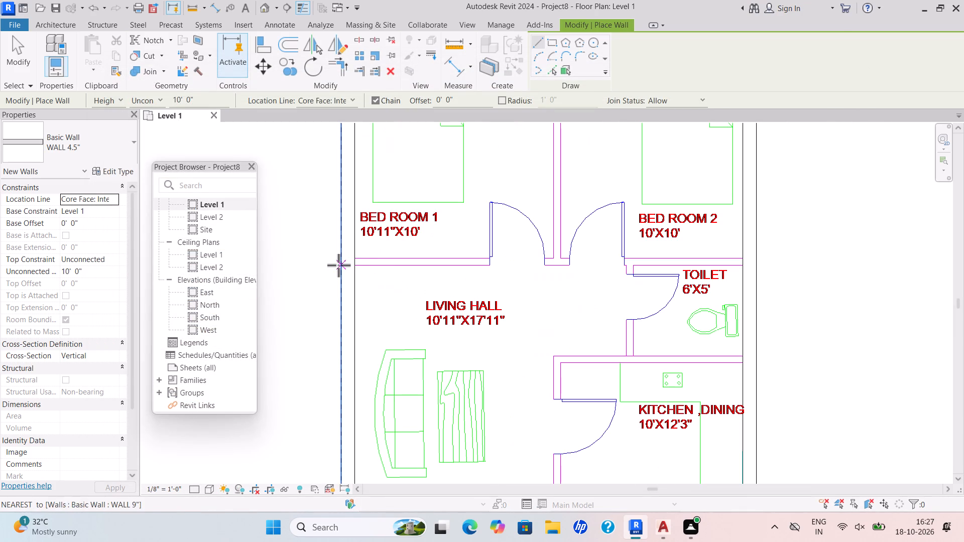
{"action": "left_click", "coordinate": [355, 265]}
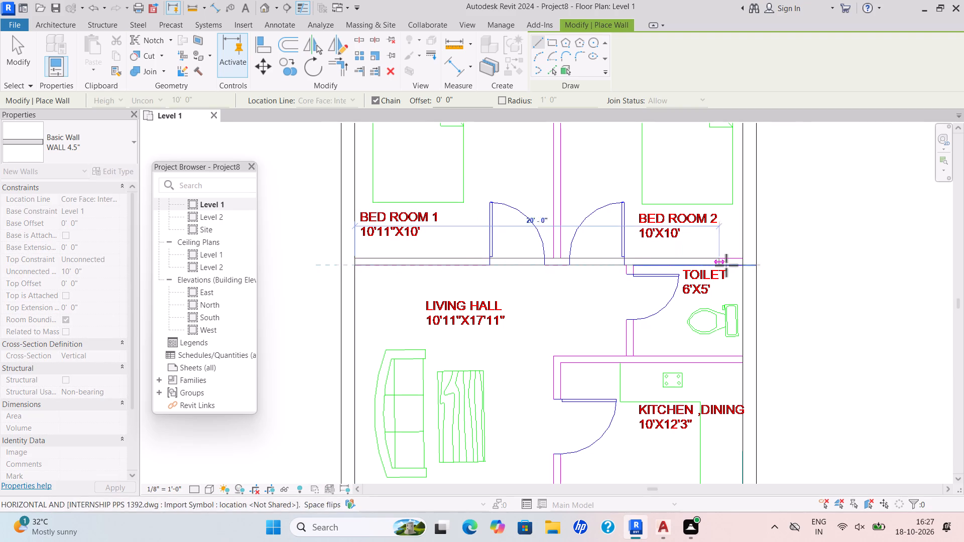
{"action": "scroll", "coordinate": [753, 264], "scroll_direction": "up", "scroll_amount": 3}
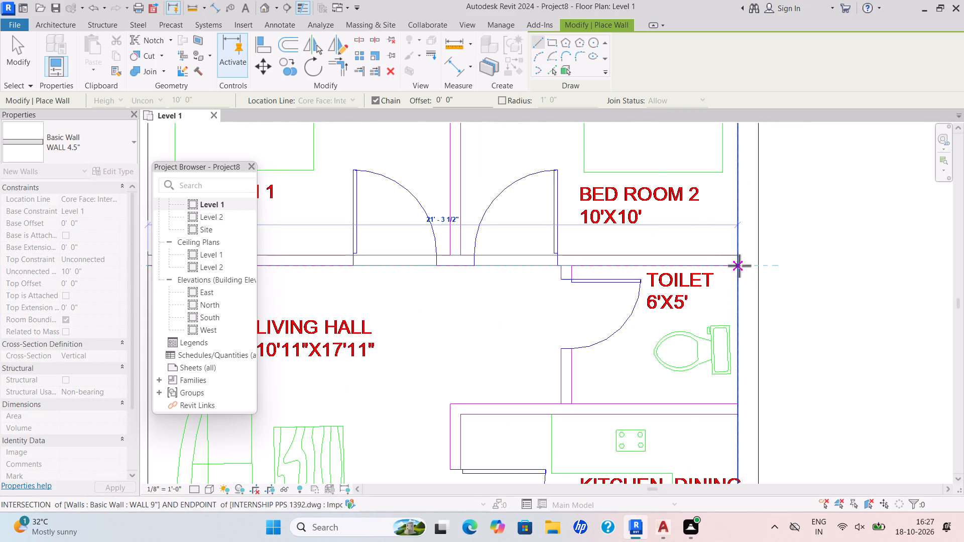
{"action": "left_click", "coordinate": [740, 265]}
{"action": "key", "text": "Escape"}
Trace a WALL 4.5" partition about 10' long between Bed Room 1 and Bed Room 2, up to the north wall.
{"action": "scroll", "coordinate": [571, 263], "scroll_direction": "down", "scroll_amount": 2}
{"action": "middle_click_drag", "start_coordinate": [574, 263], "coordinate": [594, 302]}
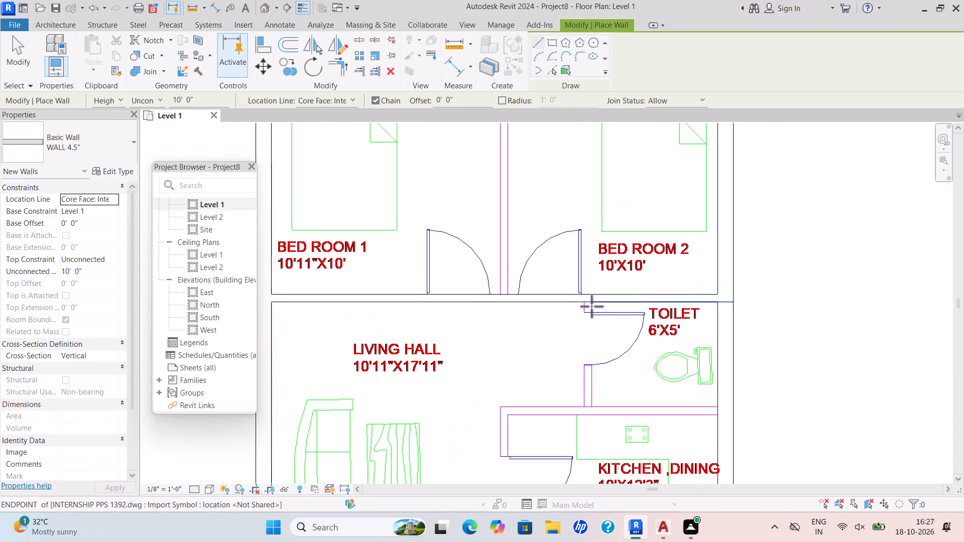
{"action": "left_click", "coordinate": [509, 296]}
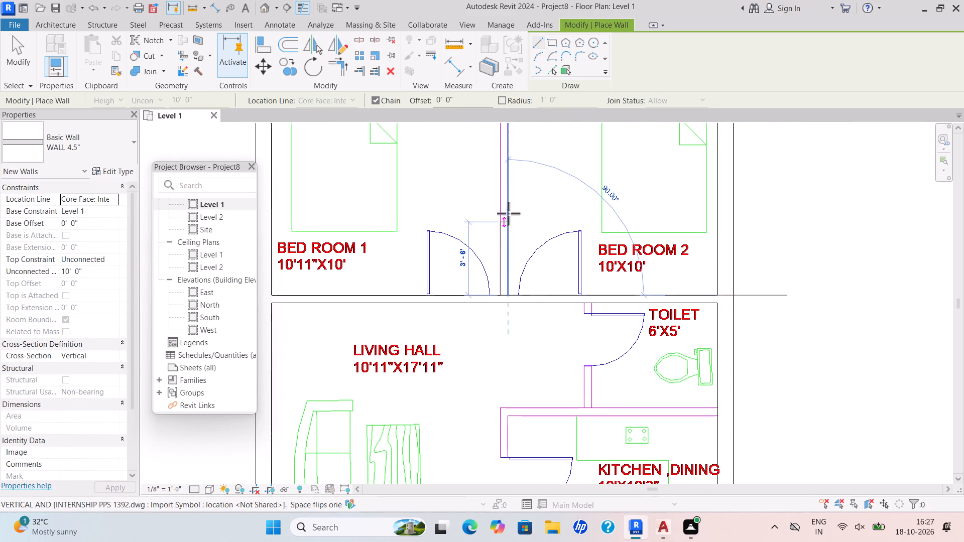
{"action": "scroll", "coordinate": [504, 205], "scroll_direction": "down", "scroll_amount": 4}
{"action": "middle_click_drag", "start_coordinate": [504, 208], "coordinate": [544, 345]}
{"action": "scroll", "coordinate": [547, 270], "scroll_direction": "up", "scroll_amount": 7}
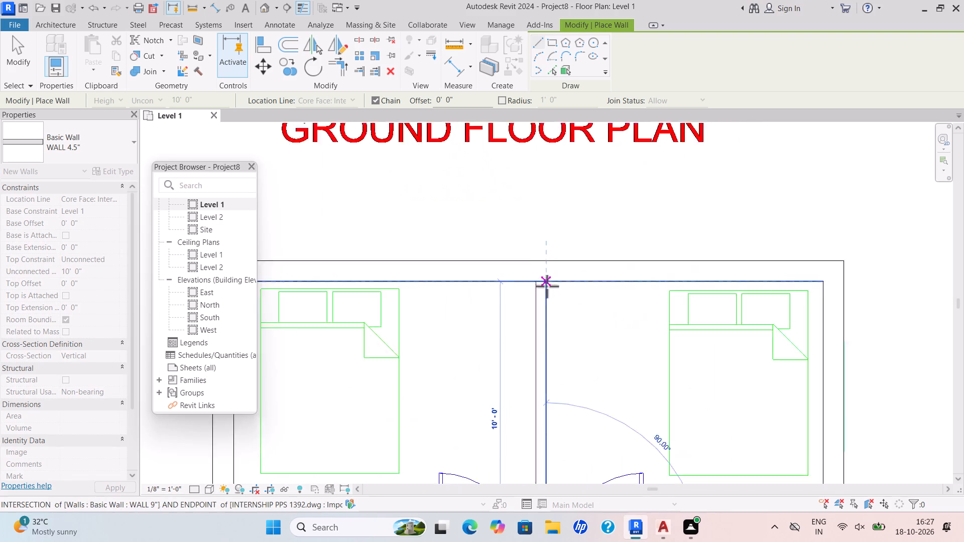
{"action": "scroll", "coordinate": [547, 286], "scroll_direction": "up", "scroll_amount": 2}
{"action": "left_click", "coordinate": [547, 276]}
{"action": "key", "text": "Escape"}
Trace the WALL 4.5" partition between the toilet and kitchen, from the east wall to the kitchen's northwest corner, with flipped orientation.
{"action": "scroll", "coordinate": [581, 278], "scroll_direction": "down", "scroll_amount": 10}
{"action": "middle_click_drag", "start_coordinate": [558, 279], "coordinate": [552, 226]}
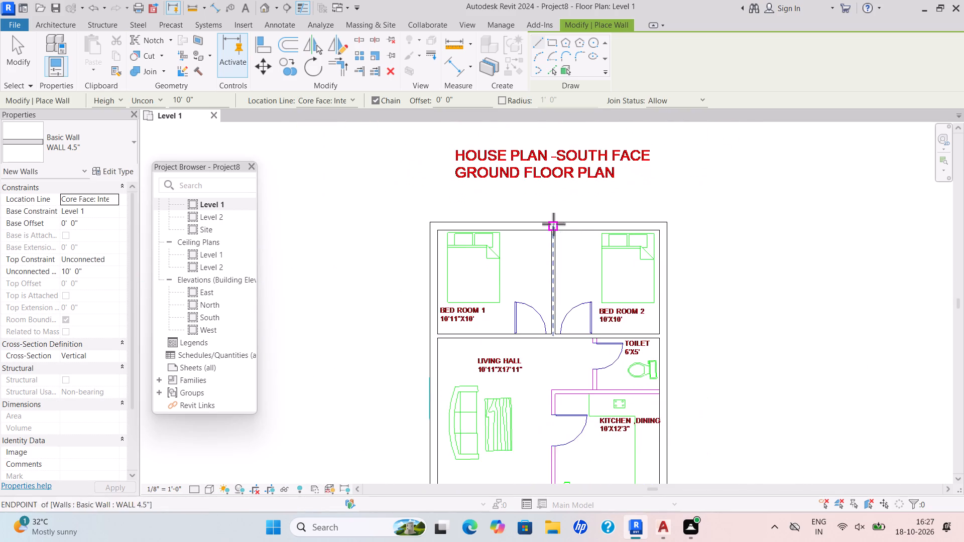
{"action": "scroll", "coordinate": [593, 367], "scroll_direction": "down", "scroll_amount": 4}
{"action": "middle_click_drag", "start_coordinate": [584, 397], "coordinate": [549, 301]}
{"action": "scroll", "coordinate": [546, 299], "scroll_direction": "up", "scroll_amount": 8}
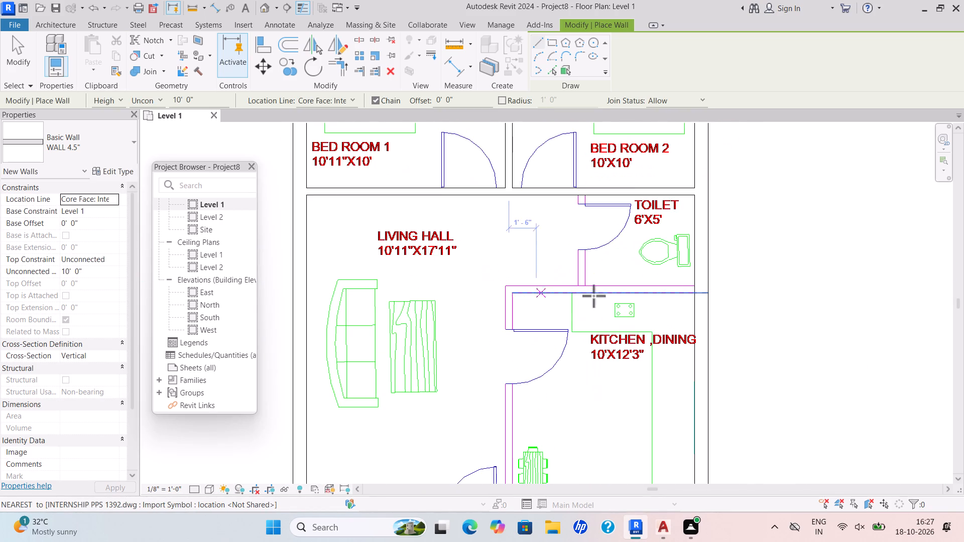
{"action": "scroll", "coordinate": [731, 290], "scroll_direction": "up", "scroll_amount": 6}
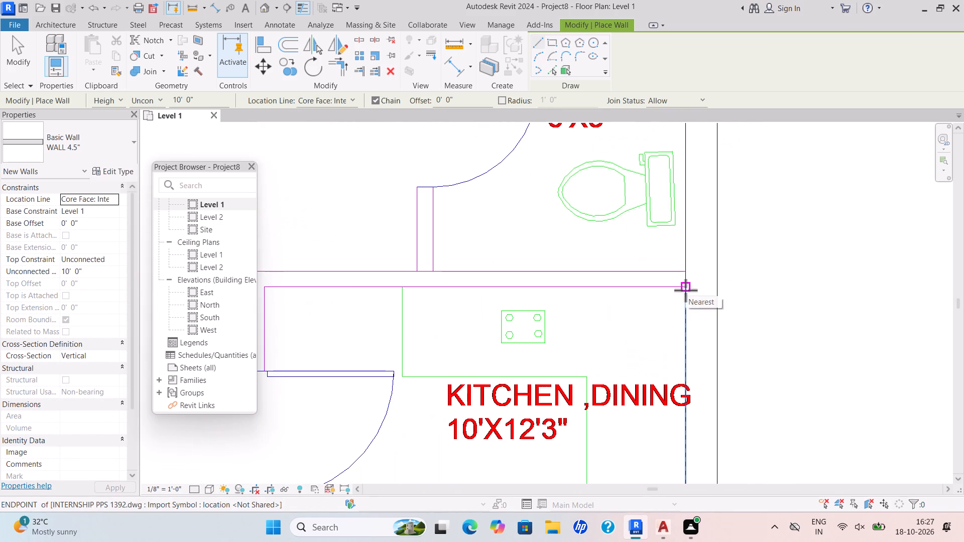
{"action": "left_click", "coordinate": [685, 290]}
{"action": "key", "text": "space"}
{"action": "scroll", "coordinate": [422, 293], "scroll_direction": "down", "scroll_amount": 2}
{"action": "middle_click_drag", "start_coordinate": [422, 293], "coordinate": [711, 312]}
{"action": "scroll", "coordinate": [422, 293], "scroll_direction": "down", "scroll_amount": 1}
{"action": "left_click", "coordinate": [602, 308]}
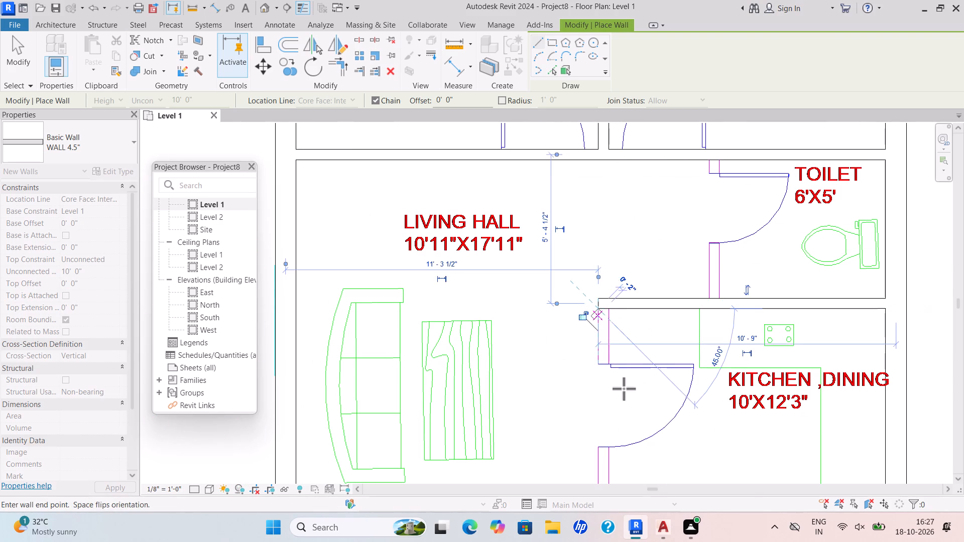
Continue the WALL 4.5" partition between the living hall and kitchen down to the south exterior wall, with flipped orientation.
{"action": "key", "text": "space"}
{"action": "scroll", "coordinate": [605, 416], "scroll_direction": "down", "scroll_amount": 3}
{"action": "middle_click_drag", "start_coordinate": [593, 415], "coordinate": [571, 335]}
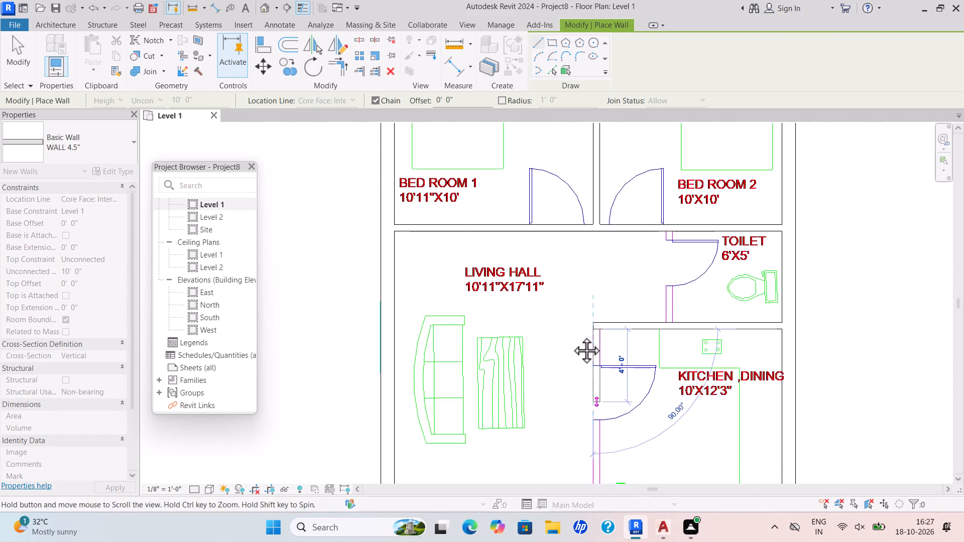
{"action": "middle_click_drag", "start_coordinate": [571, 335], "coordinate": [569, 318]}
{"action": "scroll", "coordinate": [572, 302], "scroll_direction": "up", "scroll_amount": 1}
{"action": "scroll", "coordinate": [576, 445], "scroll_direction": "down", "scroll_amount": 4}
{"action": "middle_click_drag", "start_coordinate": [576, 445], "coordinate": [576, 336]}
{"action": "scroll", "coordinate": [576, 336], "scroll_direction": "up", "scroll_amount": 1}
{"action": "scroll", "coordinate": [578, 380], "scroll_direction": "up", "scroll_amount": 6}
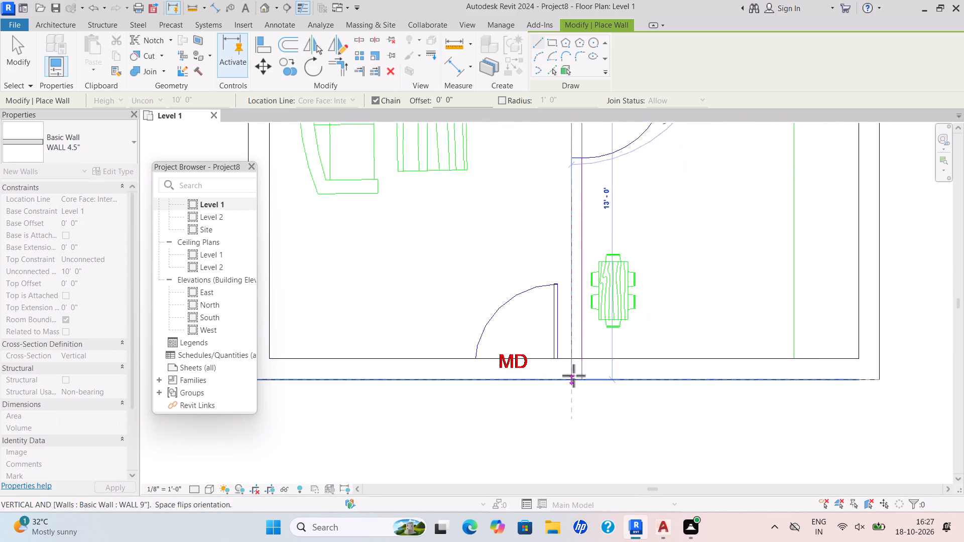
{"action": "left_click", "coordinate": [575, 357]}
{"action": "key", "text": "Escape"}
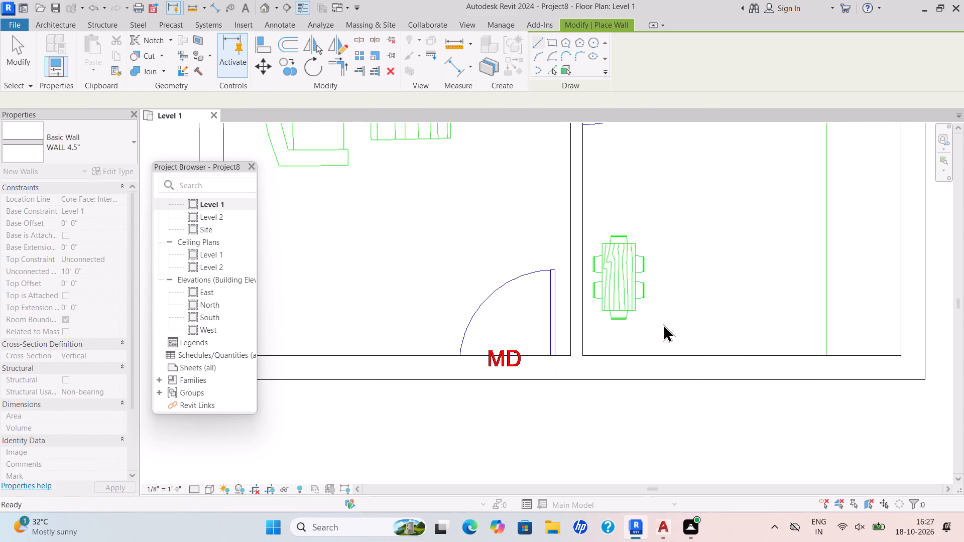
Trace the WALL 4.5" partition on the toilet's west side, from the bedroom partition down to the toilet and kitchen partition.
{"action": "scroll", "coordinate": [663, 324], "scroll_direction": "down", "scroll_amount": 4}
{"action": "middle_click_drag", "start_coordinate": [663, 324], "coordinate": [595, 420]}
{"action": "middle_click_drag", "start_coordinate": [559, 491], "coordinate": [522, 495]}
{"action": "scroll", "coordinate": [559, 493], "scroll_direction": "down", "scroll_amount": 3}
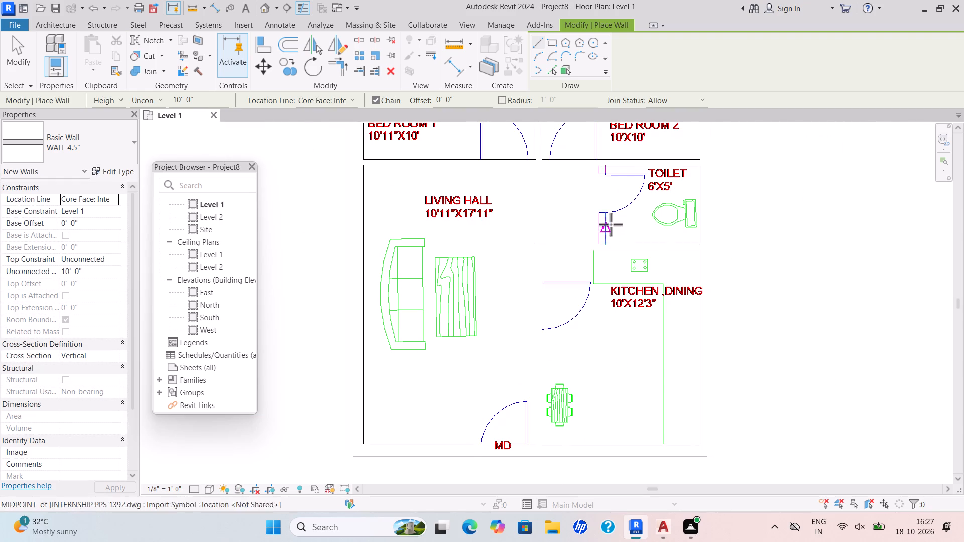
{"action": "scroll", "coordinate": [609, 218], "scroll_direction": "up", "scroll_amount": 1}
{"action": "scroll", "coordinate": [609, 151], "scroll_direction": "up", "scroll_amount": 10}
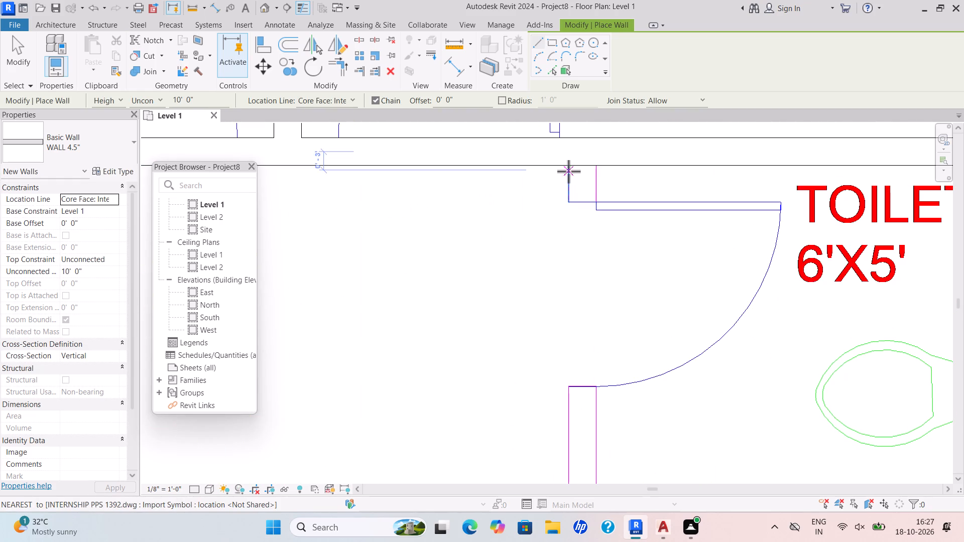
{"action": "left_click", "coordinate": [564, 166]}
{"action": "scroll", "coordinate": [549, 317], "scroll_direction": "down", "scroll_amount": 2}
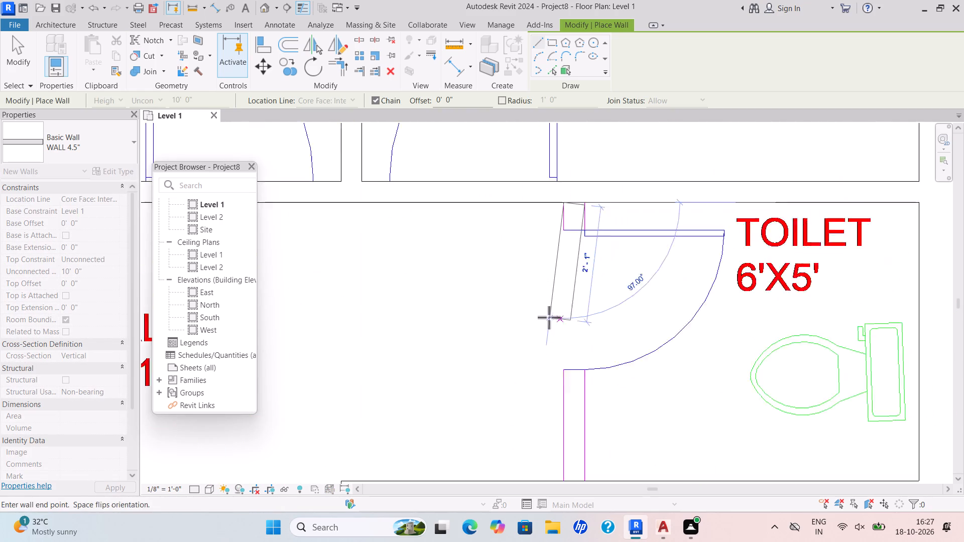
{"action": "scroll", "coordinate": [549, 317], "scroll_direction": "down", "scroll_amount": 1}
{"action": "middle_click_drag", "start_coordinate": [549, 317], "coordinate": [552, 192]}
{"action": "left_click", "coordinate": [565, 332]}
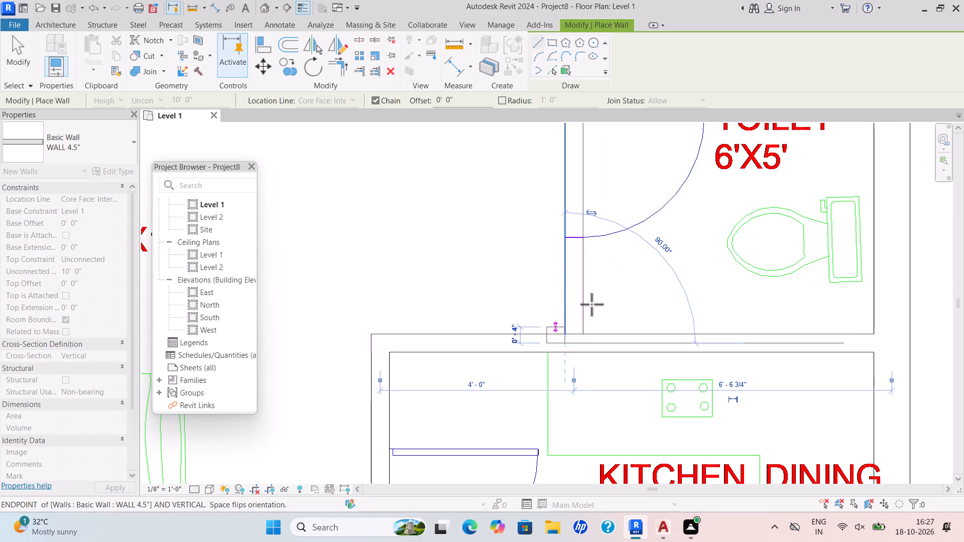
{"action": "key", "text": "Escape"}
{"action": "scroll", "coordinate": [603, 294], "scroll_direction": "down", "scroll_amount": 3}
{"action": "middle_click_drag", "start_coordinate": [547, 334], "coordinate": [486, 370]}
{"action": "scroll", "coordinate": [594, 273], "scroll_direction": "down", "scroll_amount": 6}
{"action": "middle_click_drag", "start_coordinate": [596, 272], "coordinate": [605, 249]}
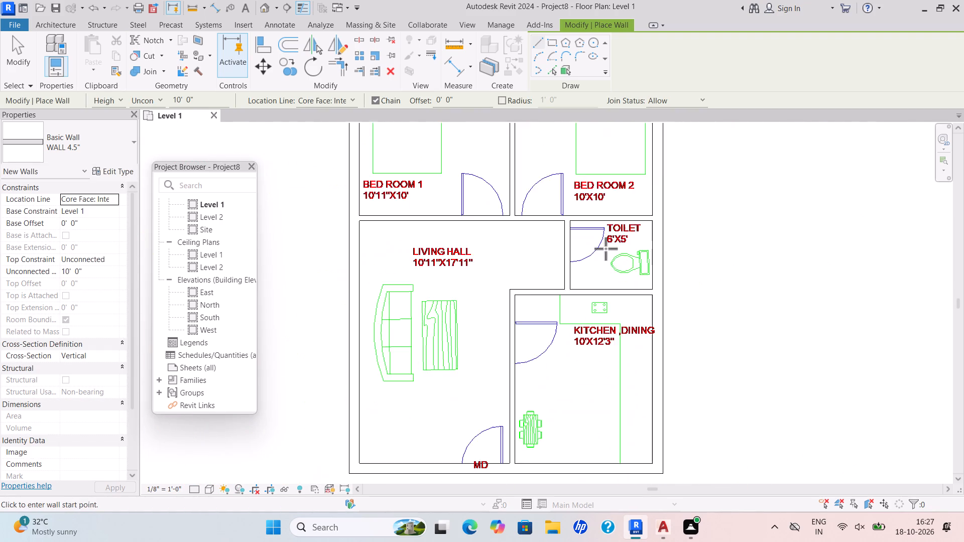
{"action": "scroll", "coordinate": [606, 248], "scroll_direction": "down", "scroll_amount": 4}
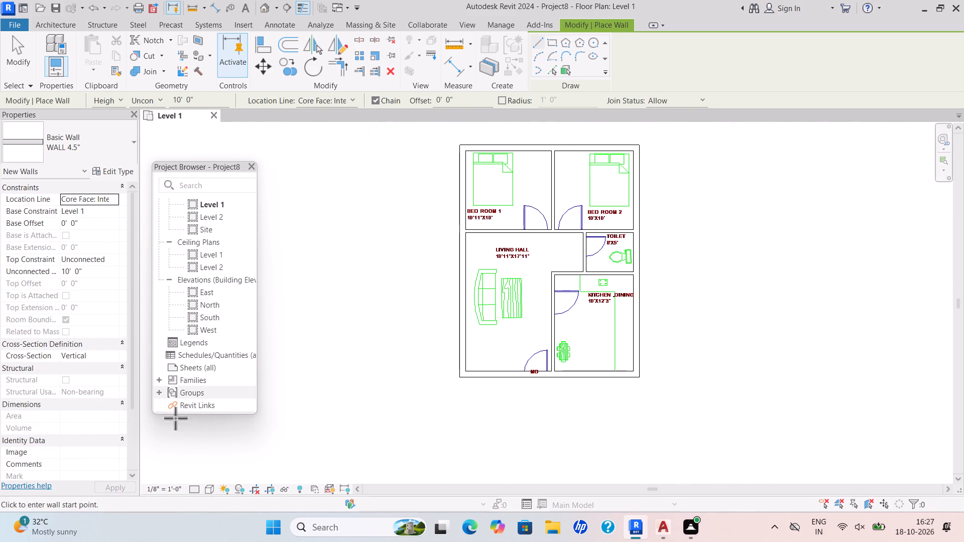
Set the Level 1 floor plan's visual style to Wireframe and end wall placement.
{"action": "left_click", "coordinate": [206, 486]}
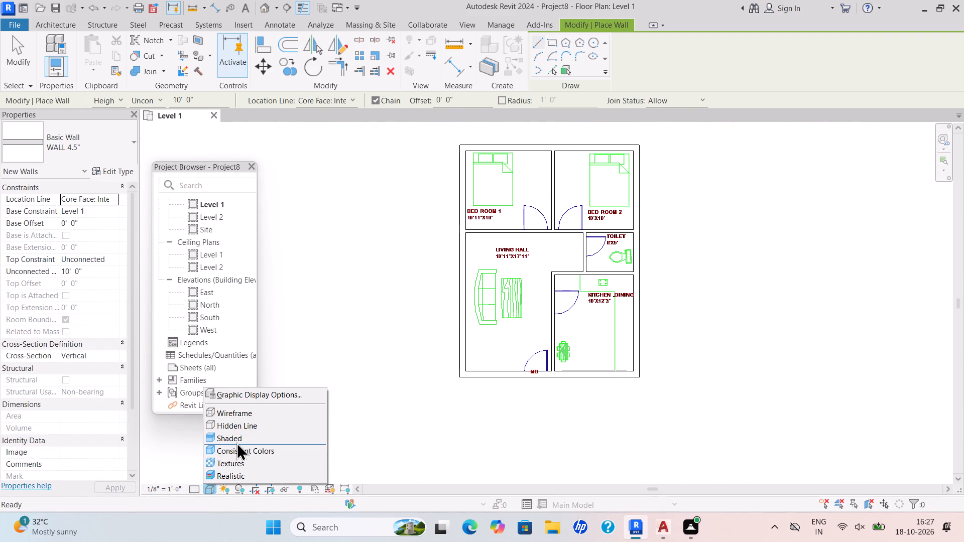
{"action": "left_click", "coordinate": [239, 414]}
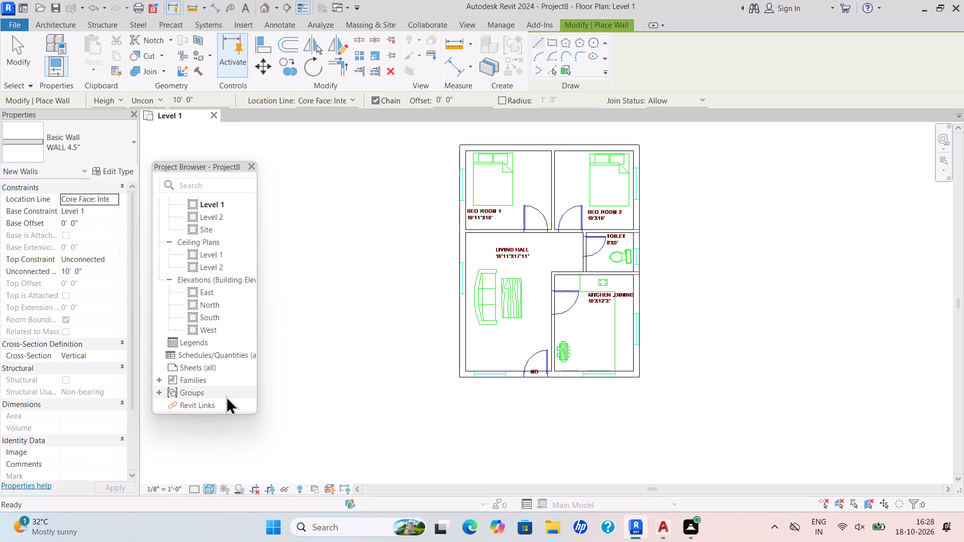
{"action": "key", "text": "Escape"}
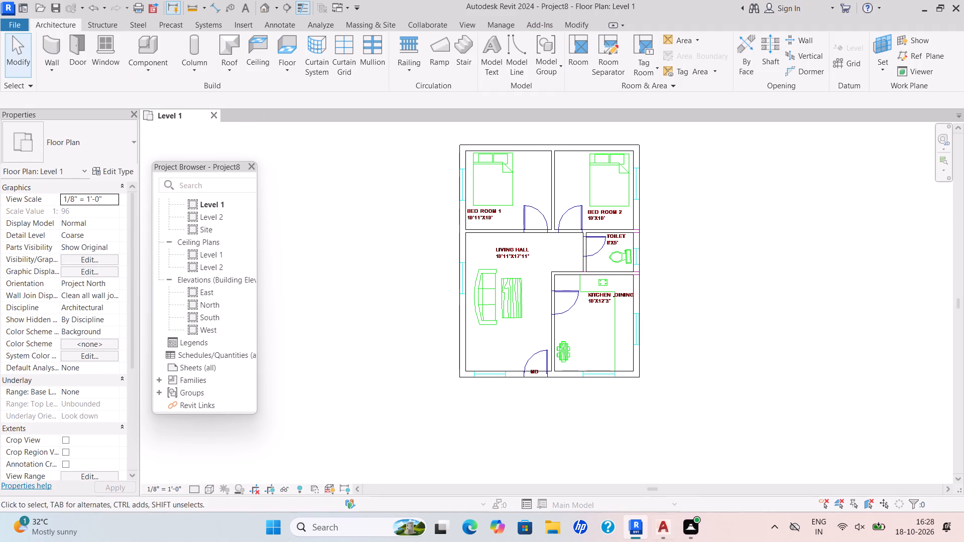
Examine the traced walls against the rooms and the door and window openings in the linked ground floor plan.
{"action": "scroll", "coordinate": [609, 239], "scroll_direction": "down", "scroll_amount": 2}
{"action": "middle_click_drag", "start_coordinate": [611, 243], "coordinate": [462, 309]}
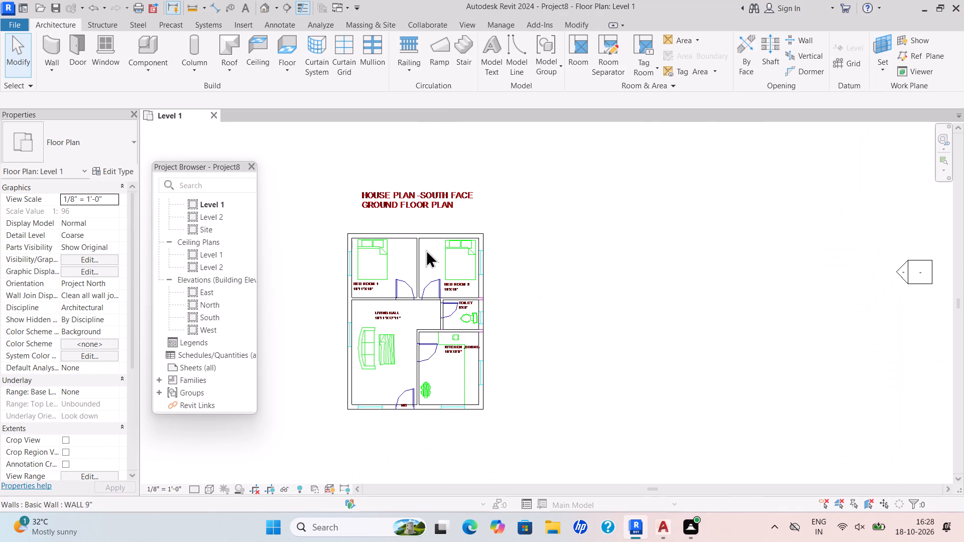
{"action": "scroll", "coordinate": [428, 256], "scroll_direction": "up", "scroll_amount": 3}
{"action": "scroll", "coordinate": [427, 255], "scroll_direction": "down", "scroll_amount": 5}
{"action": "middle_click_drag", "start_coordinate": [428, 254], "coordinate": [436, 213]}
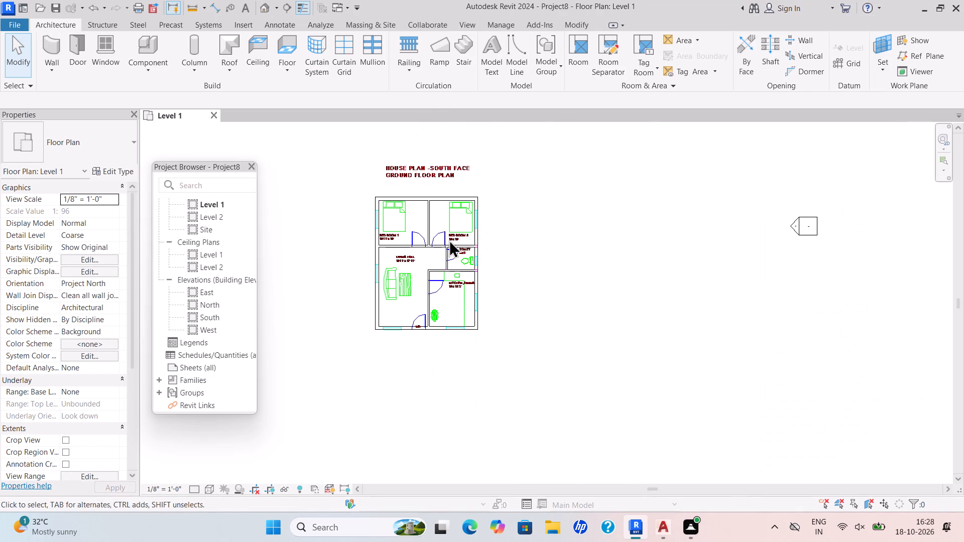
{"action": "scroll", "coordinate": [435, 262], "scroll_direction": "up", "scroll_amount": 4}
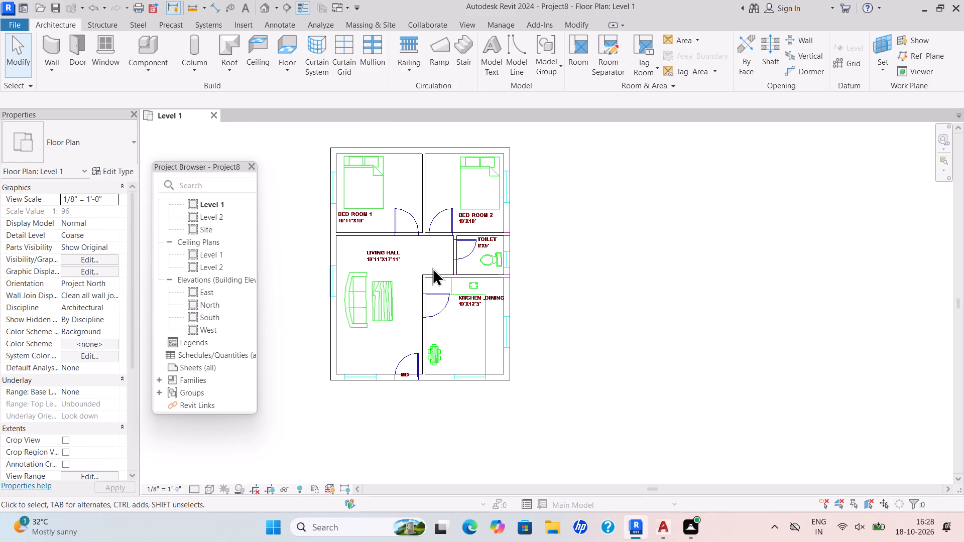
{"action": "scroll", "coordinate": [432, 267], "scroll_direction": "down", "scroll_amount": 2}
{"action": "middle_click_drag", "start_coordinate": [434, 265], "coordinate": [526, 252]}
{"action": "scroll", "coordinate": [549, 238], "scroll_direction": "up", "scroll_amount": 2}
{"action": "scroll", "coordinate": [553, 238], "scroll_direction": "down", "scroll_amount": 1}
{"action": "middle_click_drag", "start_coordinate": [550, 244], "coordinate": [519, 277]}
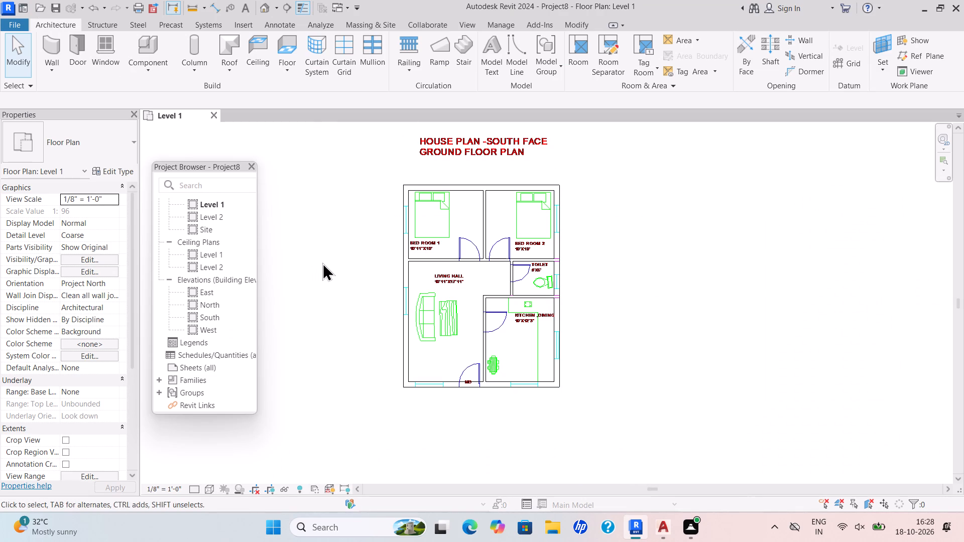
{"action": "scroll", "coordinate": [464, 277], "scroll_direction": "up", "scroll_amount": 2}
{"action": "middle_click_drag", "start_coordinate": [518, 241], "coordinate": [416, 273]}
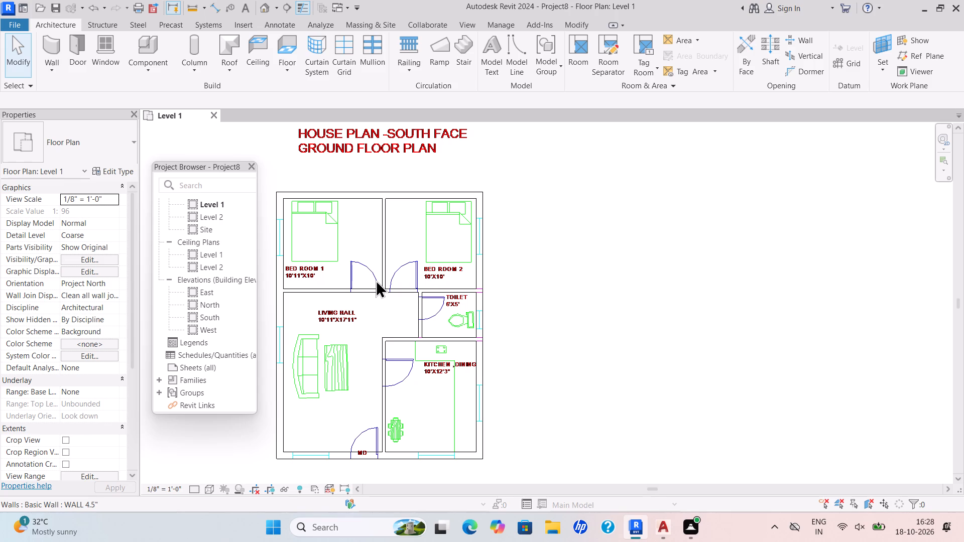
{"action": "scroll", "coordinate": [461, 239], "scroll_direction": "down", "scroll_amount": 2}
{"action": "scroll", "coordinate": [463, 240], "scroll_direction": "up", "scroll_amount": 2}
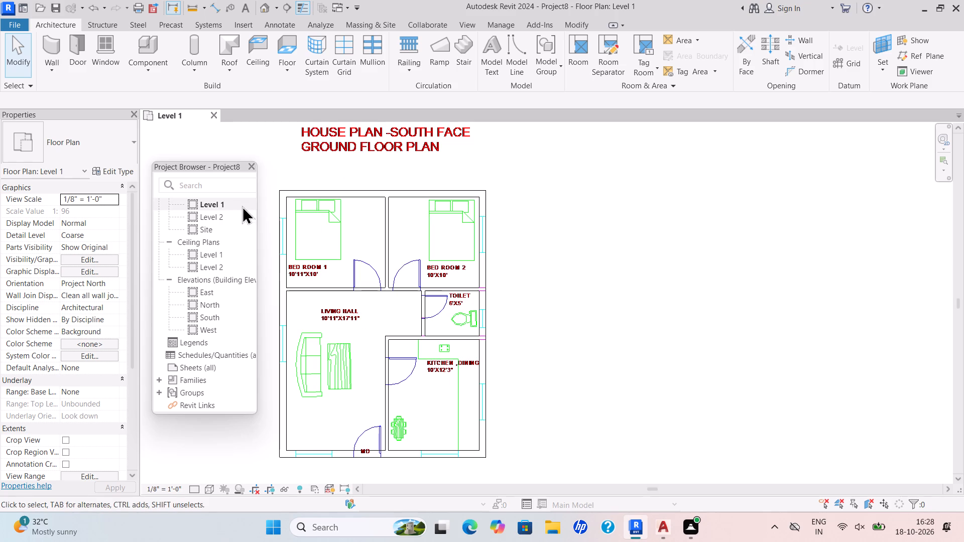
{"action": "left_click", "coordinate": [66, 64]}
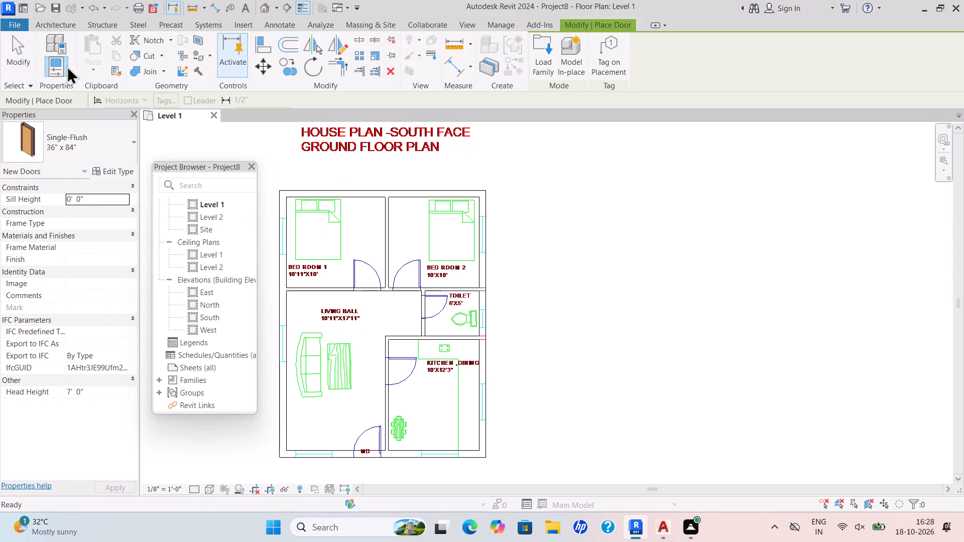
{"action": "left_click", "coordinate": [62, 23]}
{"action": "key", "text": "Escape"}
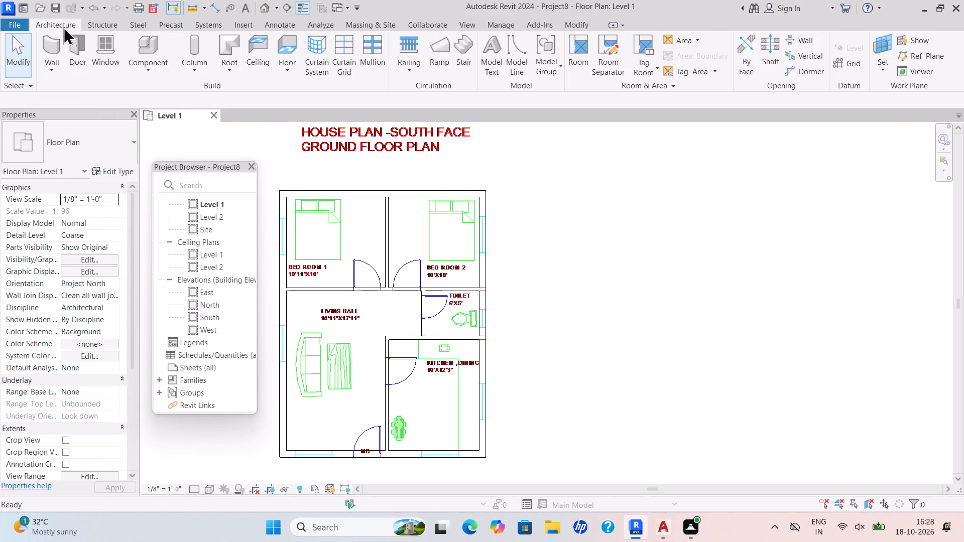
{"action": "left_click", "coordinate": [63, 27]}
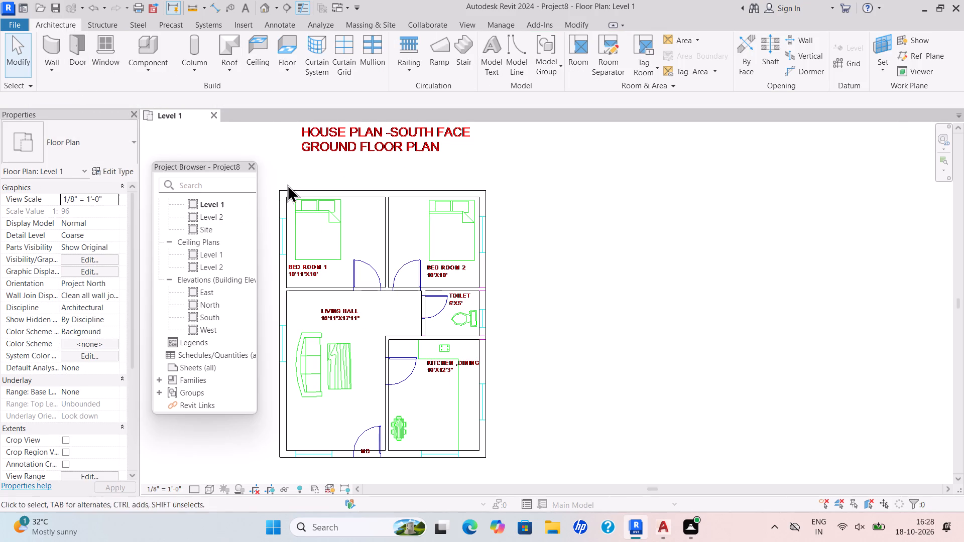
Place Window-Casement-Double 57" x 72" windows in the living hall's west wall, about 6' below the bedroom partition, and south wall, about 3' 6" from the west wall.
{"action": "scroll", "coordinate": [386, 239], "scroll_direction": "down", "scroll_amount": 3}
{"action": "middle_click_drag", "start_coordinate": [392, 239], "coordinate": [443, 187]}
{"action": "middle_click", "coordinate": [446, 184]}
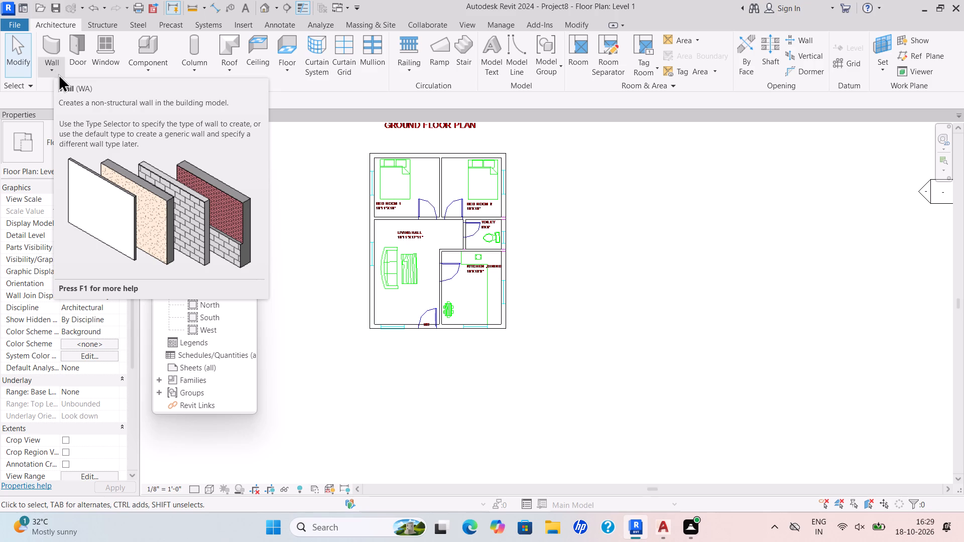
{"action": "left_click", "coordinate": [96, 65]}
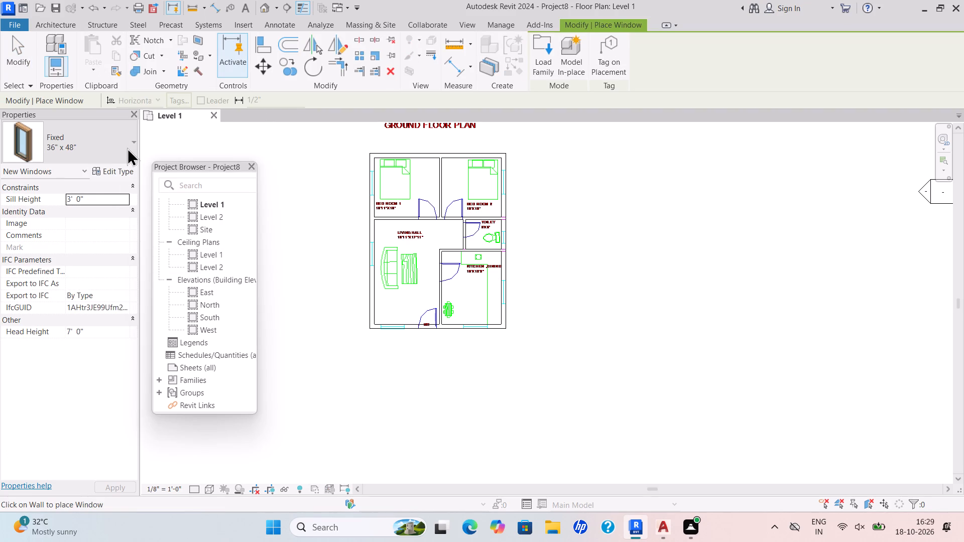
{"action": "left_click", "coordinate": [127, 148]}
{"action": "left_click", "coordinate": [55, 395]}
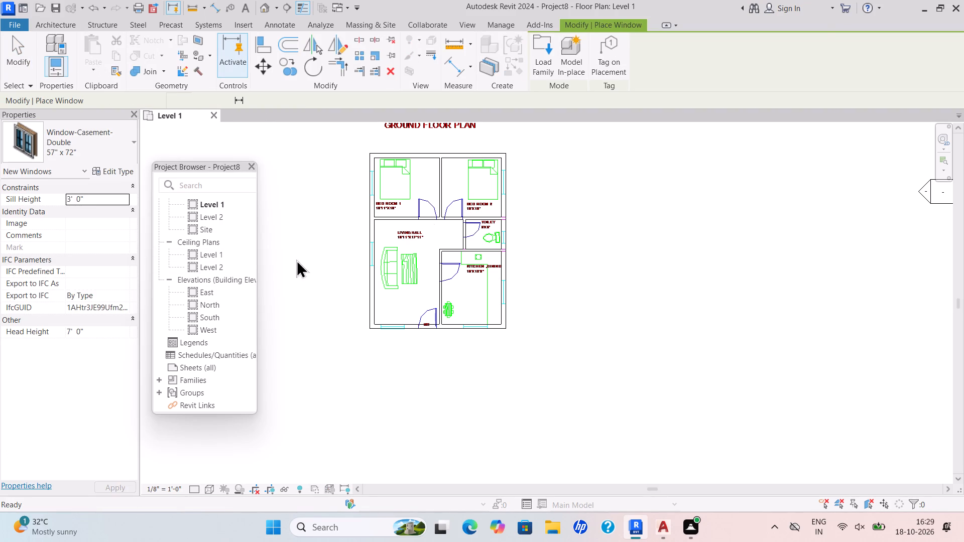
{"action": "scroll", "coordinate": [371, 258], "scroll_direction": "up", "scroll_amount": 6}
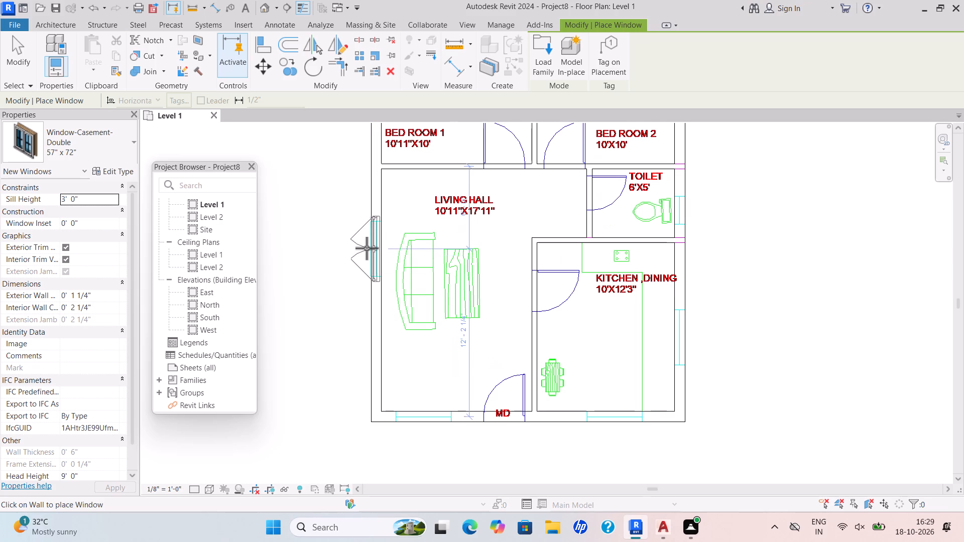
{"action": "left_click", "coordinate": [367, 248]}
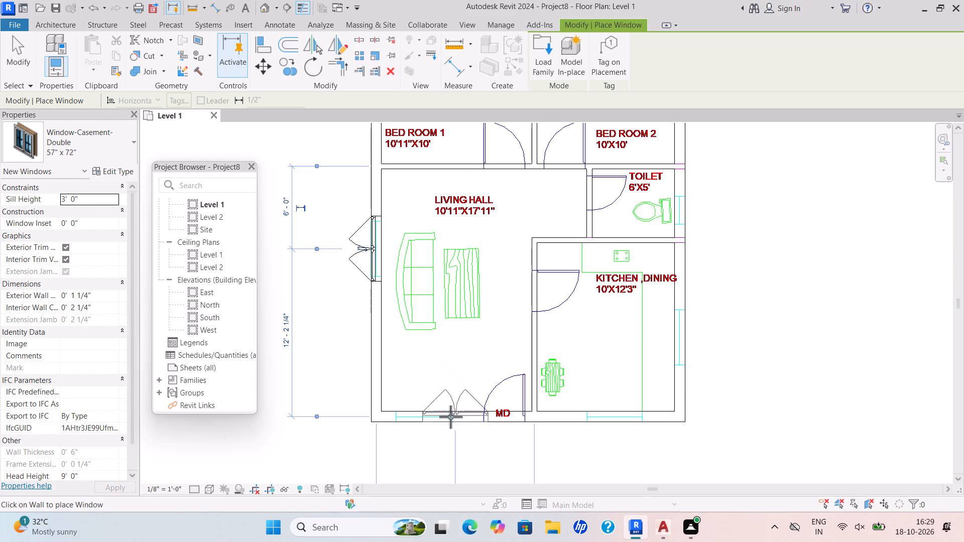
{"action": "scroll", "coordinate": [427, 424], "scroll_direction": "up", "scroll_amount": 3}
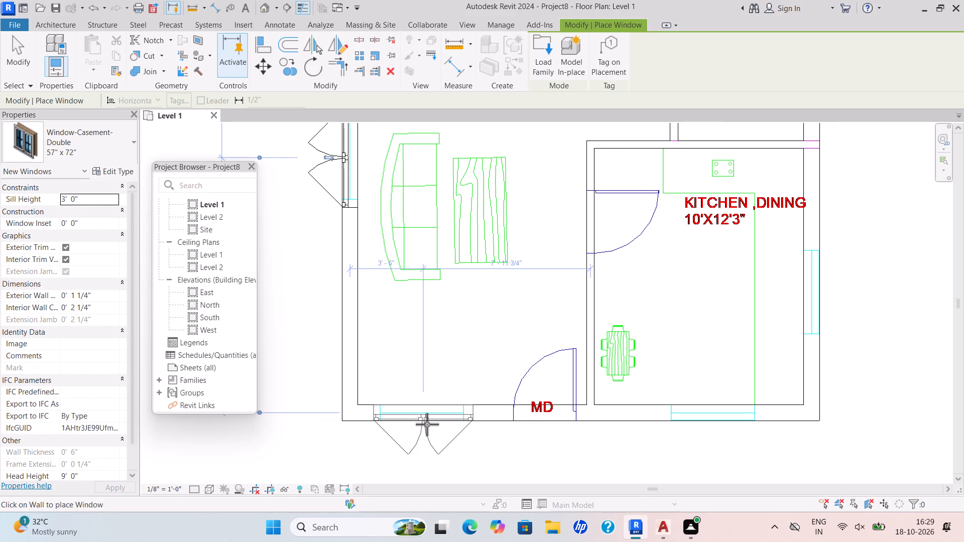
{"action": "left_click", "coordinate": [427, 424]}
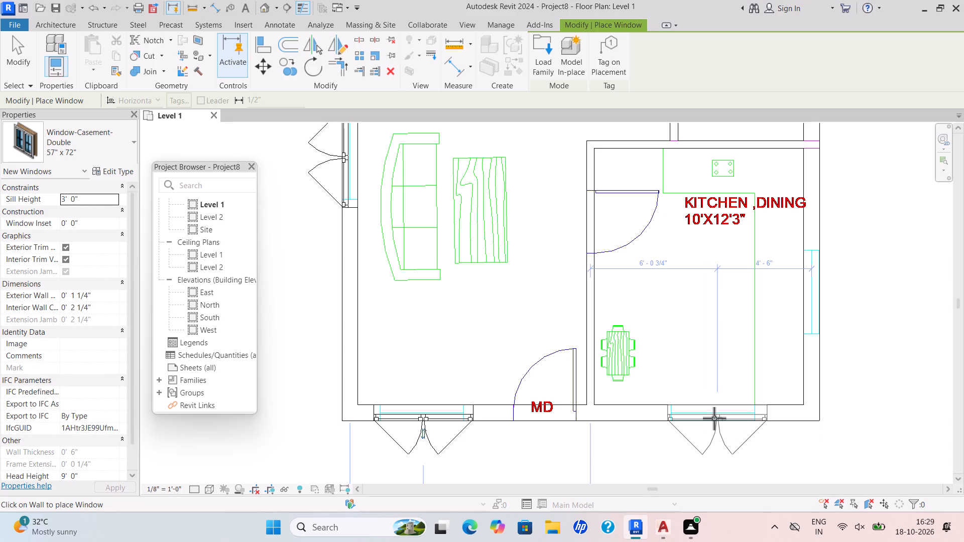
Place Window-Casement-Double 57" x 72" windows in the kitchen's south wall, about 4' 9" from the east wall, and east wall, about 5' 8" from the south wall.
{"action": "scroll", "coordinate": [709, 419], "scroll_direction": "up", "scroll_amount": 4}
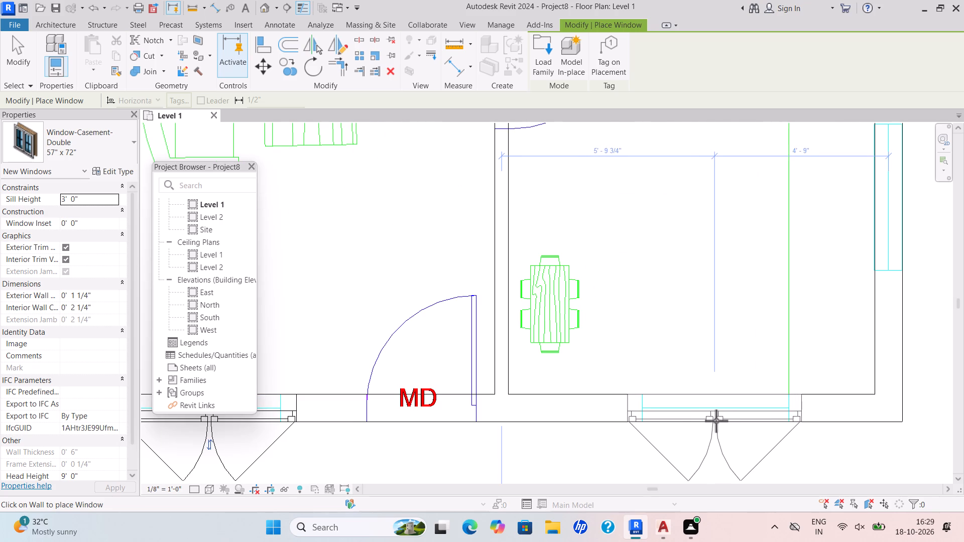
{"action": "left_click", "coordinate": [716, 421]}
{"action": "scroll", "coordinate": [755, 296], "scroll_direction": "down", "scroll_amount": 4}
{"action": "middle_click_drag", "start_coordinate": [755, 296], "coordinate": [644, 339]}
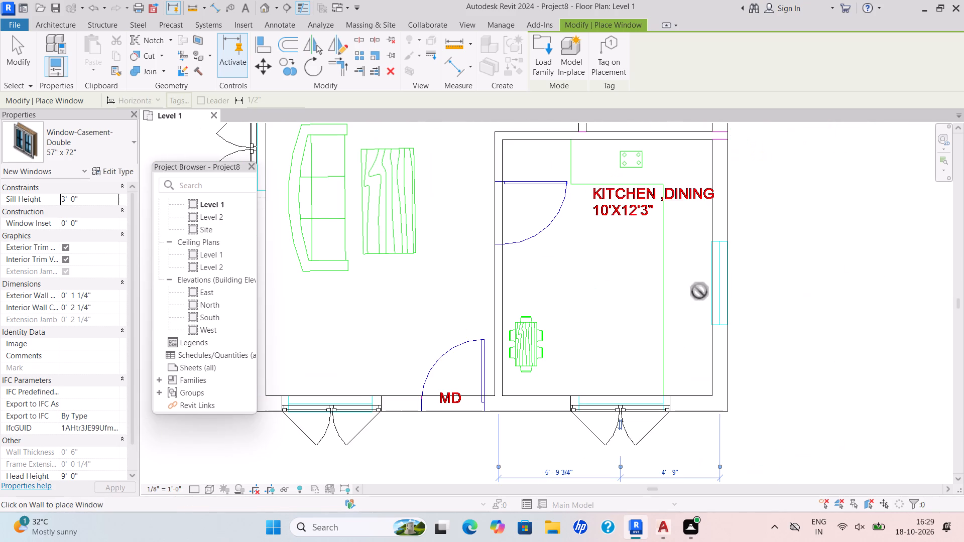
{"action": "scroll", "coordinate": [730, 274], "scroll_direction": "up", "scroll_amount": 3}
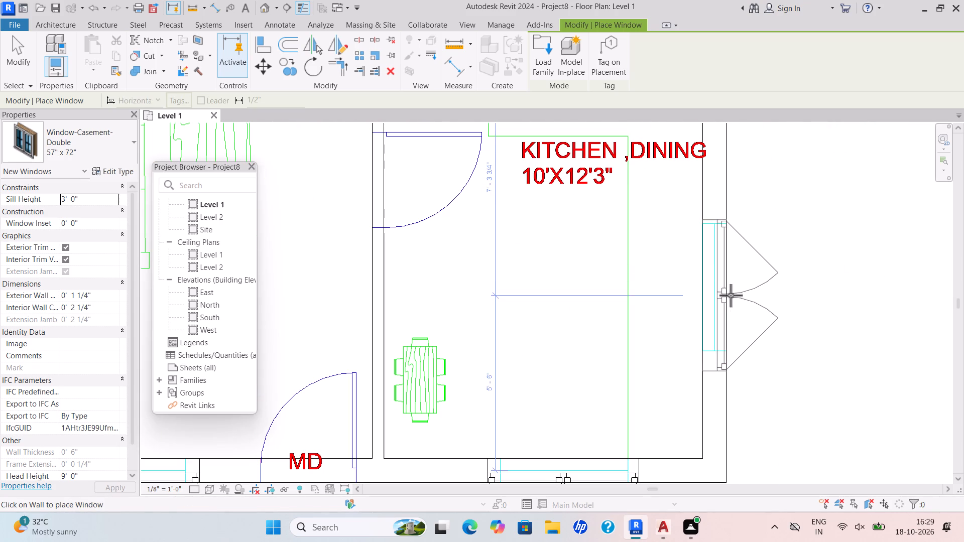
{"action": "left_click", "coordinate": [732, 289]}
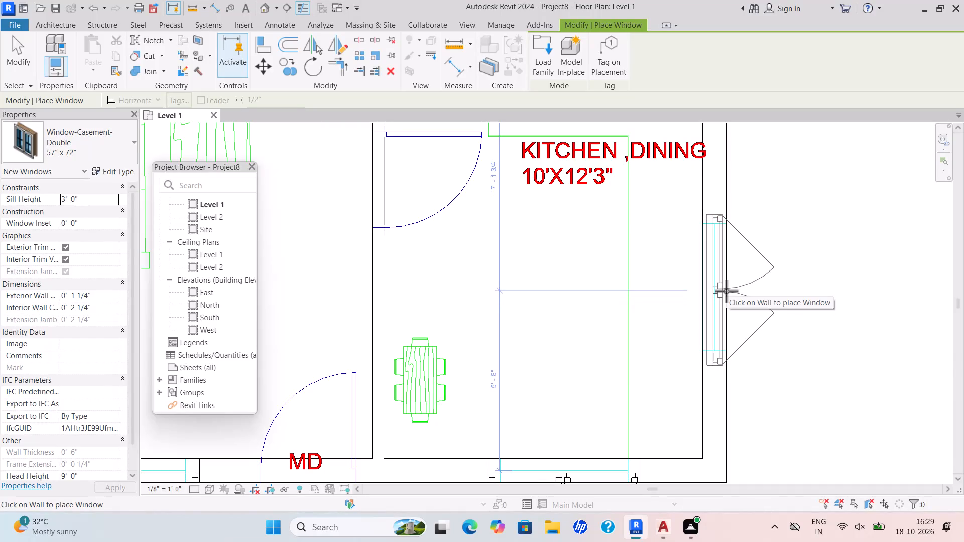
{"action": "left_click", "coordinate": [726, 291]}
Place a Window-Casement-Double 57" x 72" window in Bed Room 2's east wall, about 4' 6" from the north wall.
{"action": "scroll", "coordinate": [694, 255], "scroll_direction": "down", "scroll_amount": 5}
{"action": "middle_click_drag", "start_coordinate": [654, 292], "coordinate": [621, 333]}
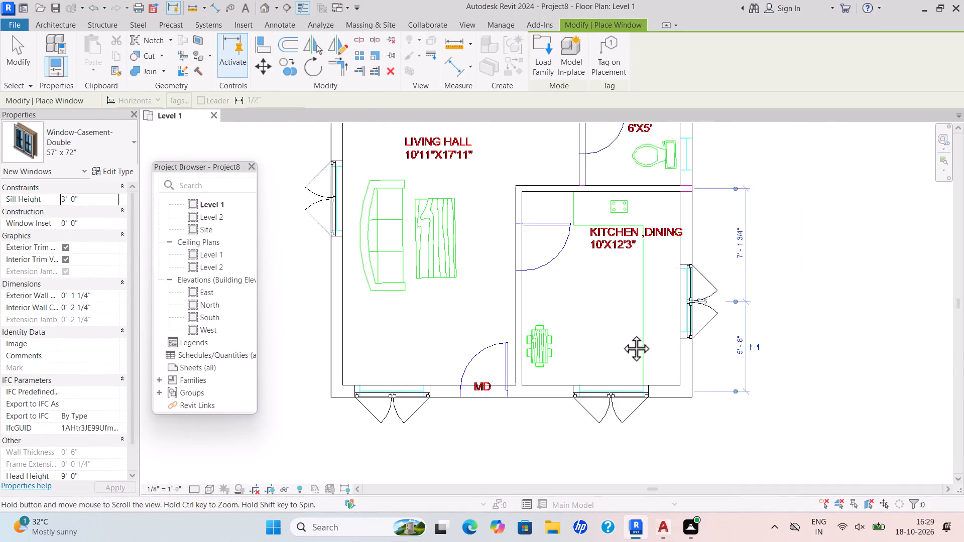
{"action": "scroll", "coordinate": [621, 333], "scroll_direction": "down", "scroll_amount": 1}
{"action": "middle_click_drag", "start_coordinate": [621, 333], "coordinate": [611, 339]}
{"action": "scroll", "coordinate": [711, 204], "scroll_direction": "down", "scroll_amount": 2}
{"action": "middle_click_drag", "start_coordinate": [711, 215], "coordinate": [705, 274]}
{"action": "middle_click_drag", "start_coordinate": [703, 209], "coordinate": [645, 294]}
{"action": "scroll", "coordinate": [610, 246], "scroll_direction": "up", "scroll_amount": 2}
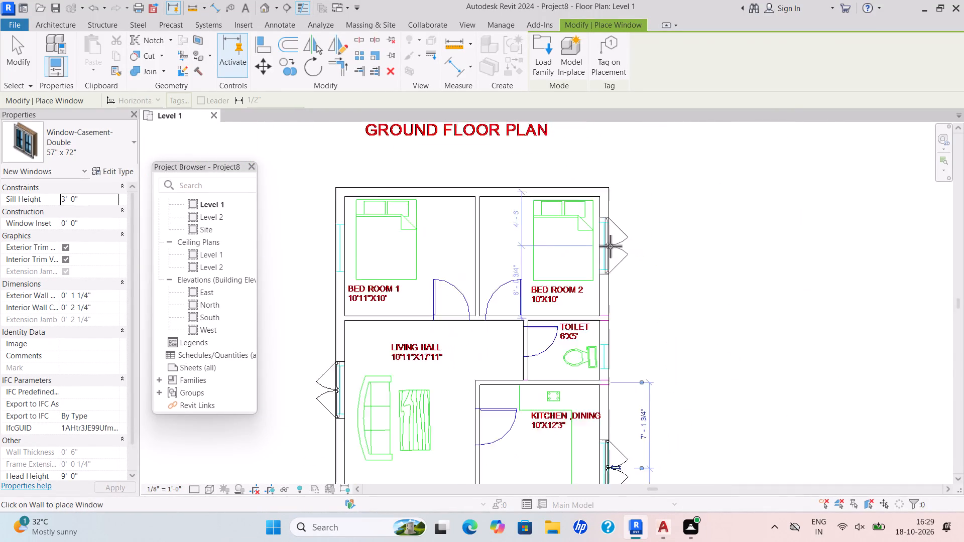
{"action": "scroll", "coordinate": [610, 246], "scroll_direction": "up", "scroll_amount": 1}
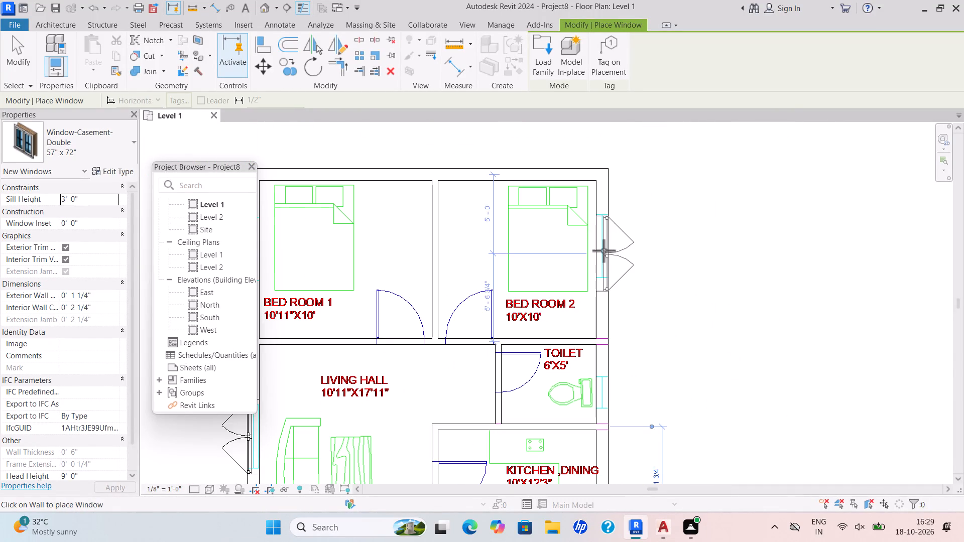
{"action": "left_click", "coordinate": [606, 242]}
Place a Window-Casement-Double 57" x 72" window in Bed Room 1's west wall, about 4' 9" from the north wall.
{"action": "scroll", "coordinate": [636, 235], "scroll_direction": "down", "scroll_amount": 3}
{"action": "middle_click_drag", "start_coordinate": [637, 235], "coordinate": [738, 212]}
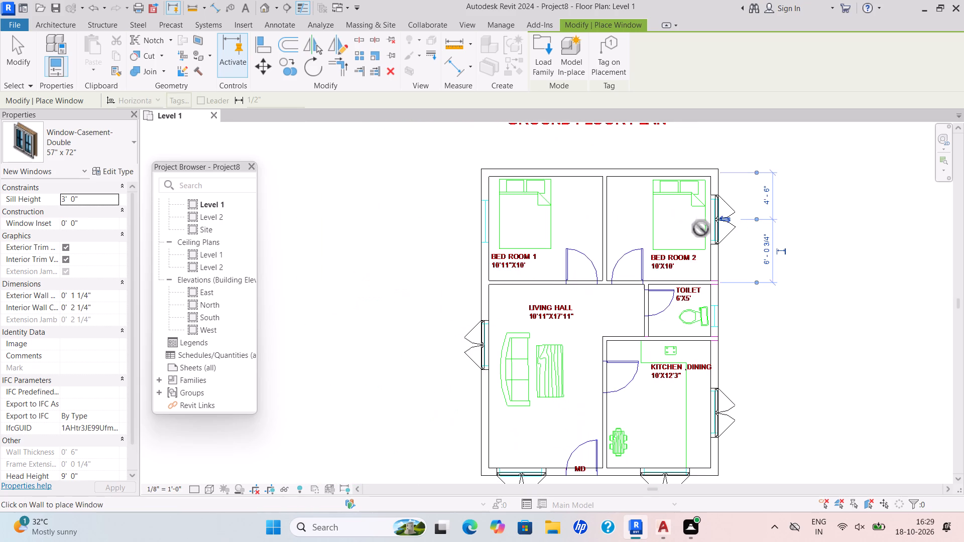
{"action": "scroll", "coordinate": [490, 227], "scroll_direction": "up", "scroll_amount": 4}
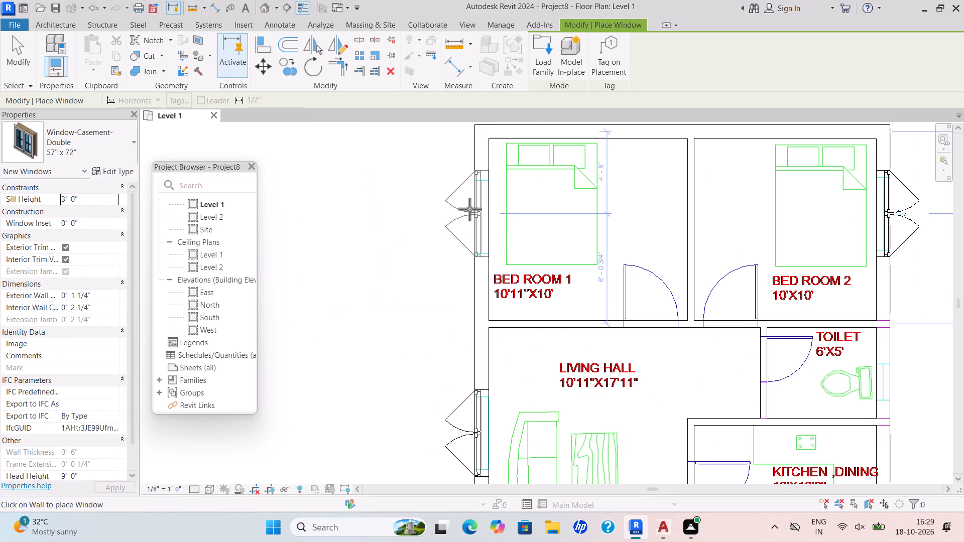
{"action": "scroll", "coordinate": [475, 221], "scroll_direction": "up", "scroll_amount": 2}
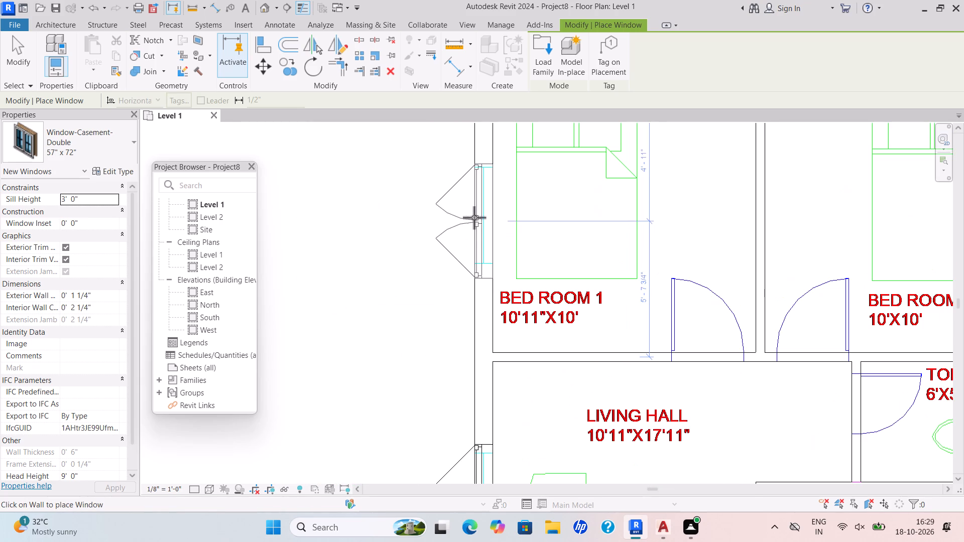
{"action": "left_click", "coordinate": [473, 217]}
{"action": "scroll", "coordinate": [606, 177], "scroll_direction": "down", "scroll_amount": 6}
{"action": "middle_click_drag", "start_coordinate": [571, 163], "coordinate": [562, 168]}
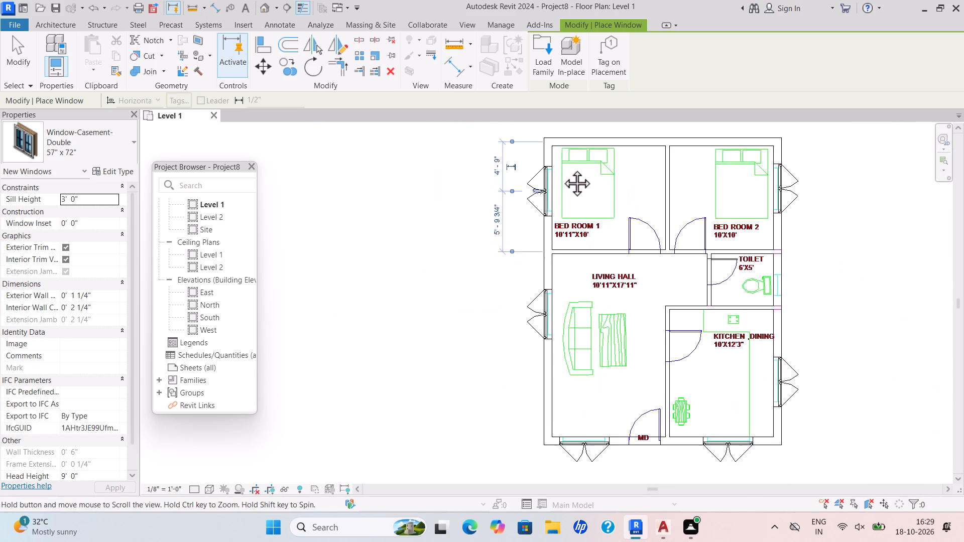
{"action": "scroll", "coordinate": [562, 168], "scroll_direction": "down", "scroll_amount": 1}
{"action": "middle_click_drag", "start_coordinate": [562, 168], "coordinate": [510, 182]}
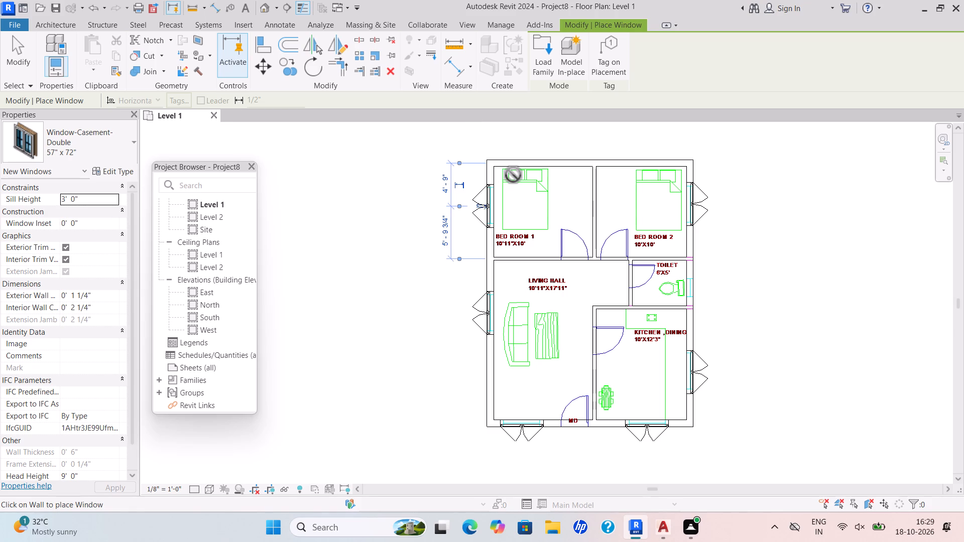
{"action": "key", "text": "Escape"}
{"action": "key", "text": "Escape"}
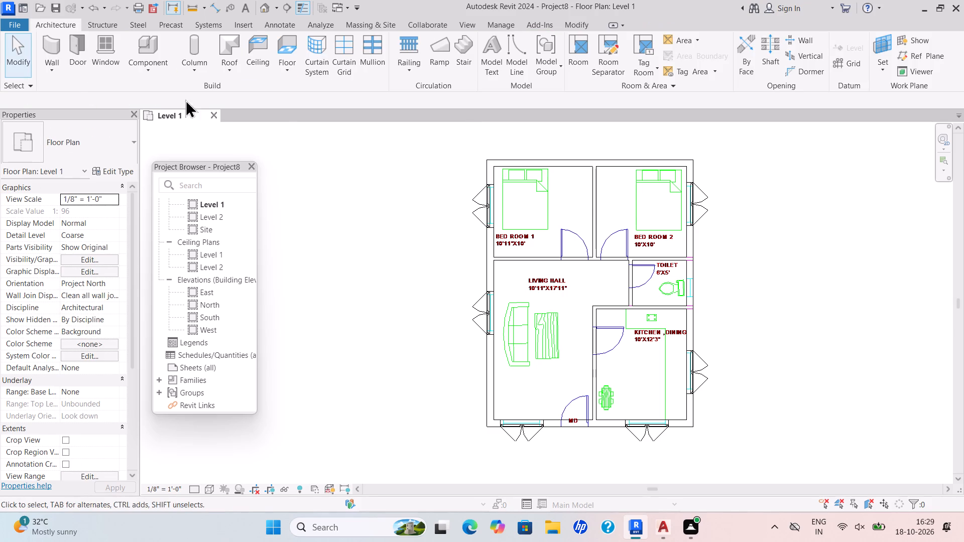
Place a Single-Flush 36" x 84" door in the kitchen's west wall, about 3' 6" from the toilet partition, swinging into the kitchen as drawn.
{"action": "left_click", "coordinate": [81, 59]}
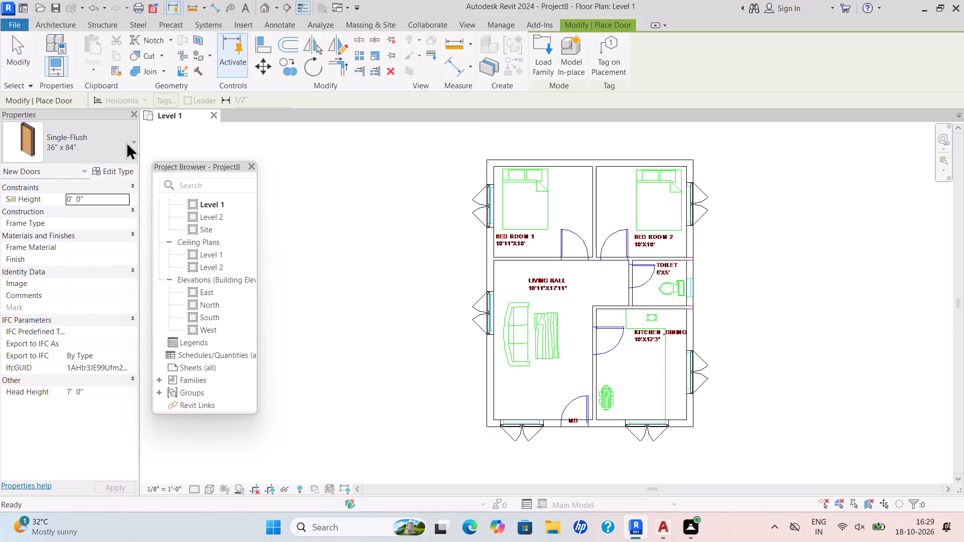
{"action": "left_click", "coordinate": [126, 142]}
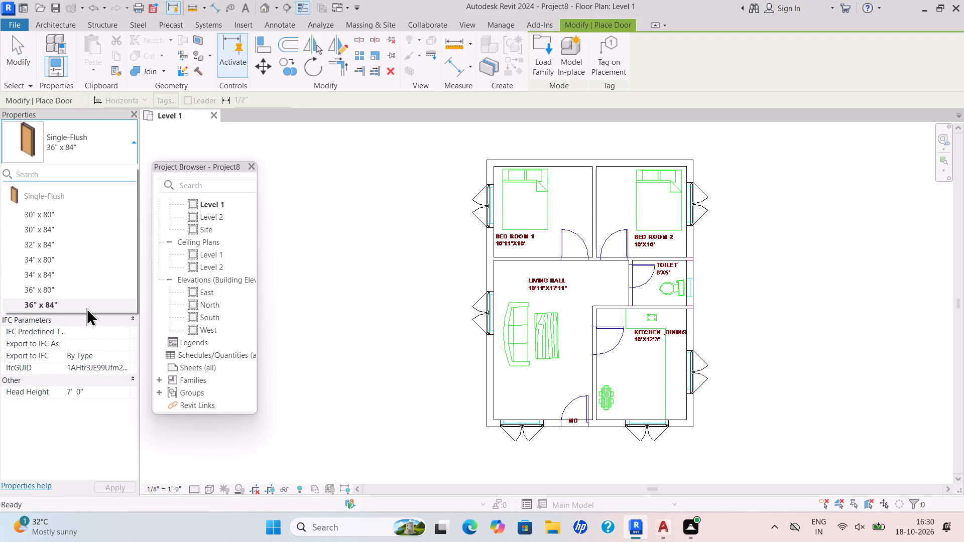
{"action": "left_click", "coordinate": [86, 308]}
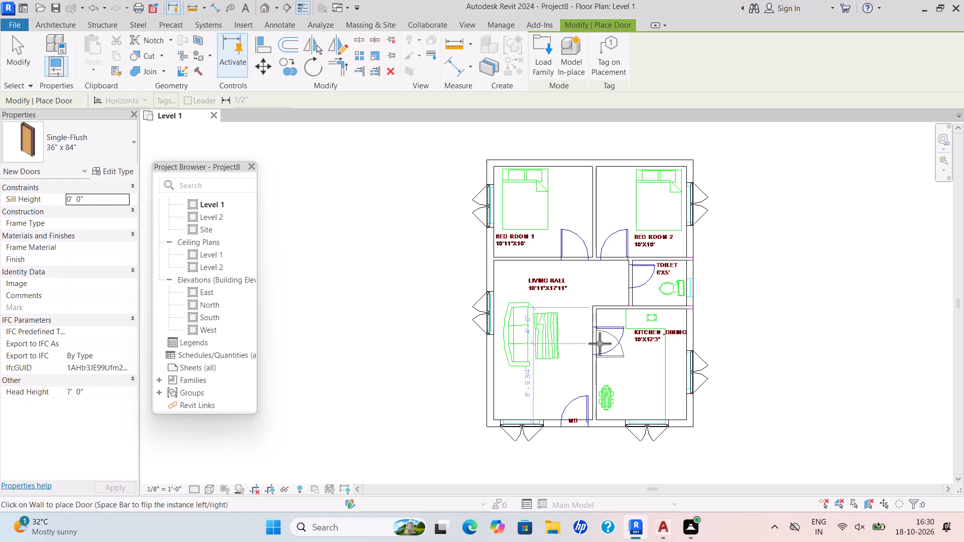
{"action": "scroll", "coordinate": [598, 343], "scroll_direction": "up", "scroll_amount": 4}
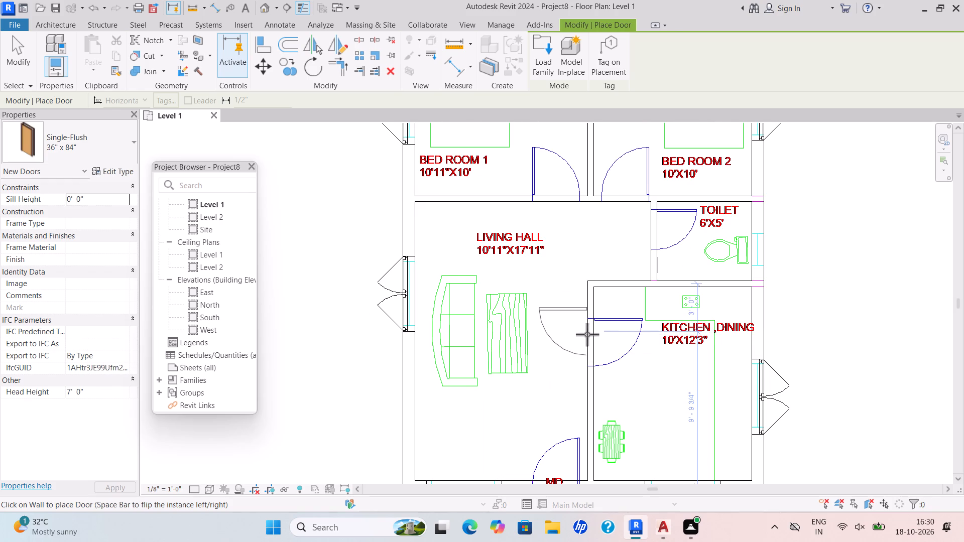
{"action": "key", "text": "space"}
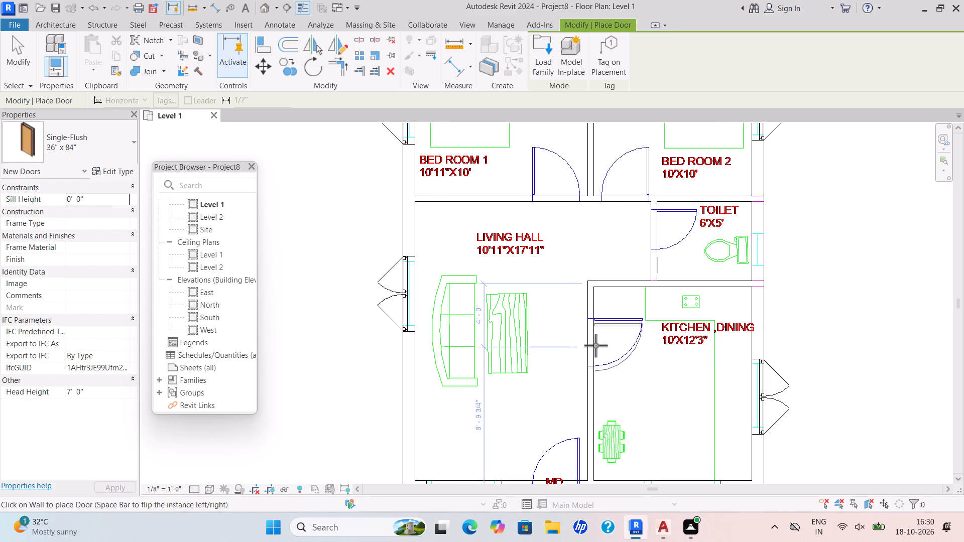
{"action": "left_click", "coordinate": [595, 343]}
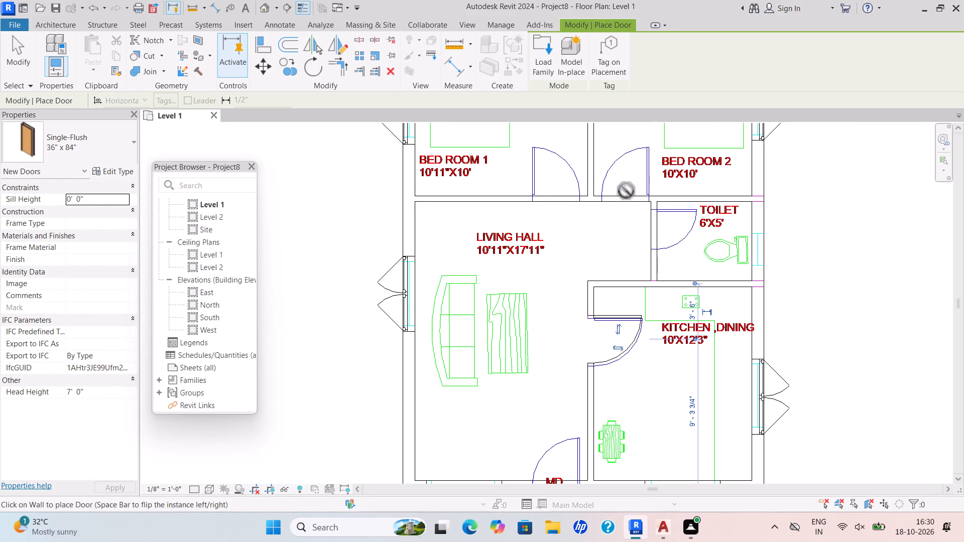
Place Single-Flush 36" x 84" doors into Bed Room 2 and Bed Room 1, each about 2' from the partition between the bedrooms, matching the drawn swings.
{"action": "key", "text": "space"}
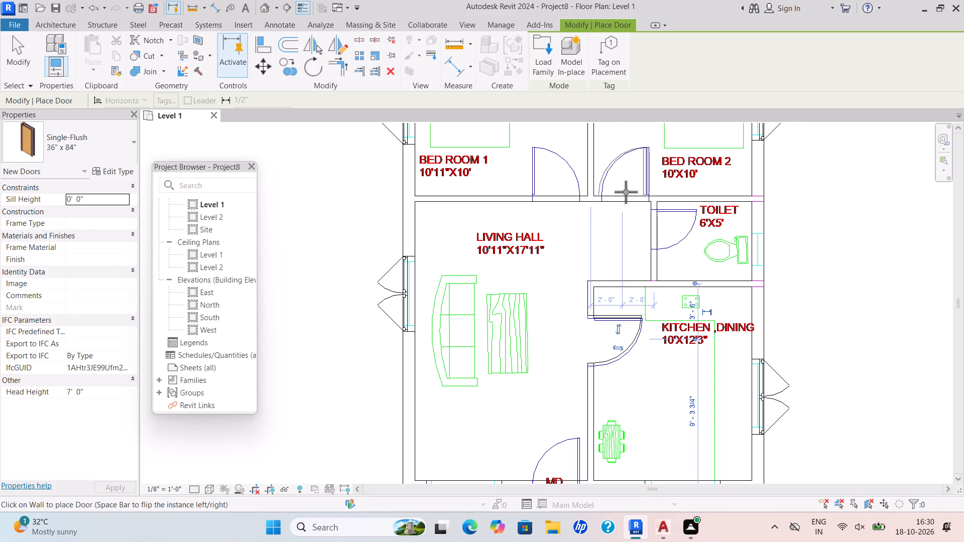
{"action": "left_click", "coordinate": [626, 192]}
{"action": "key", "text": "space"}
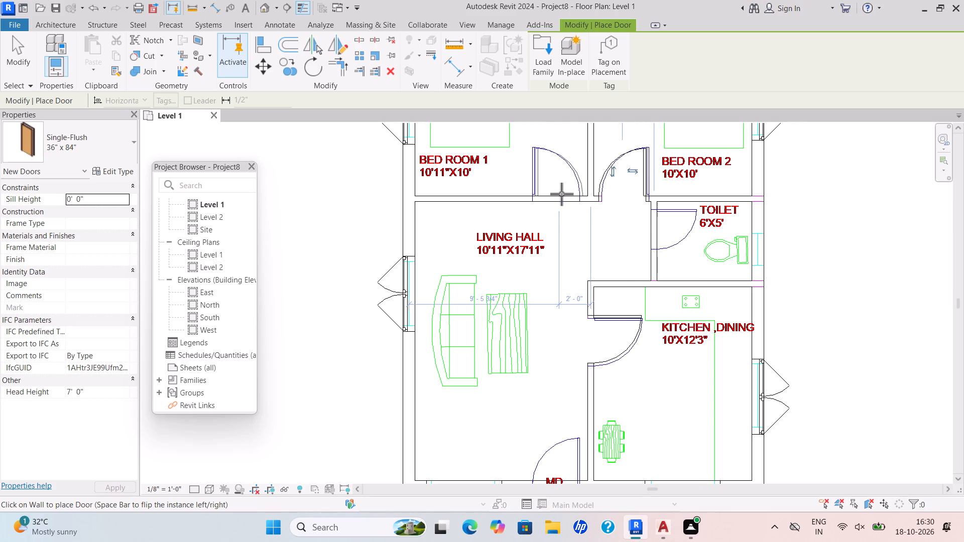
{"action": "left_click", "coordinate": [561, 194]}
Place a Single-Flush 36" x 84" main door at MD in the living hall's south wall, about 2' from the kitchen partition, swinging inward.
{"action": "scroll", "coordinate": [567, 229], "scroll_direction": "down", "scroll_amount": 3}
{"action": "middle_click_drag", "start_coordinate": [567, 230], "coordinate": [539, 122]}
{"action": "scroll", "coordinate": [532, 286], "scroll_direction": "up", "scroll_amount": 1}
{"action": "key", "text": "space"}
{"action": "scroll", "coordinate": [531, 287], "scroll_direction": "up", "scroll_amount": 4}
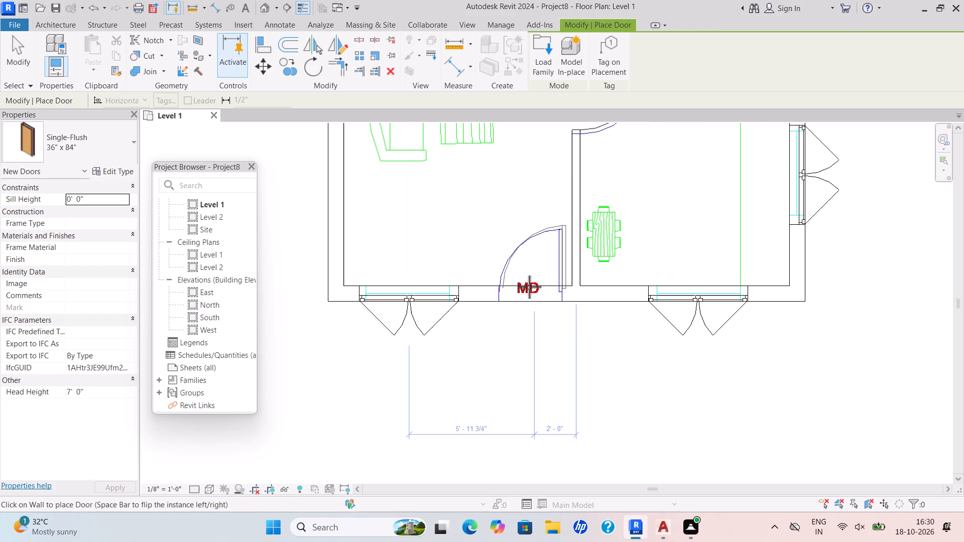
{"action": "left_click", "coordinate": [529, 287]}
Duplicate the Single-Flush 36" x 80" door type as DOOR 2'6" and set its width to 2' 6".
{"action": "scroll", "coordinate": [541, 273], "scroll_direction": "down", "scroll_amount": 4}
{"action": "middle_click_drag", "start_coordinate": [543, 274], "coordinate": [511, 326]}
{"action": "scroll", "coordinate": [509, 326], "scroll_direction": "down", "scroll_amount": 2}
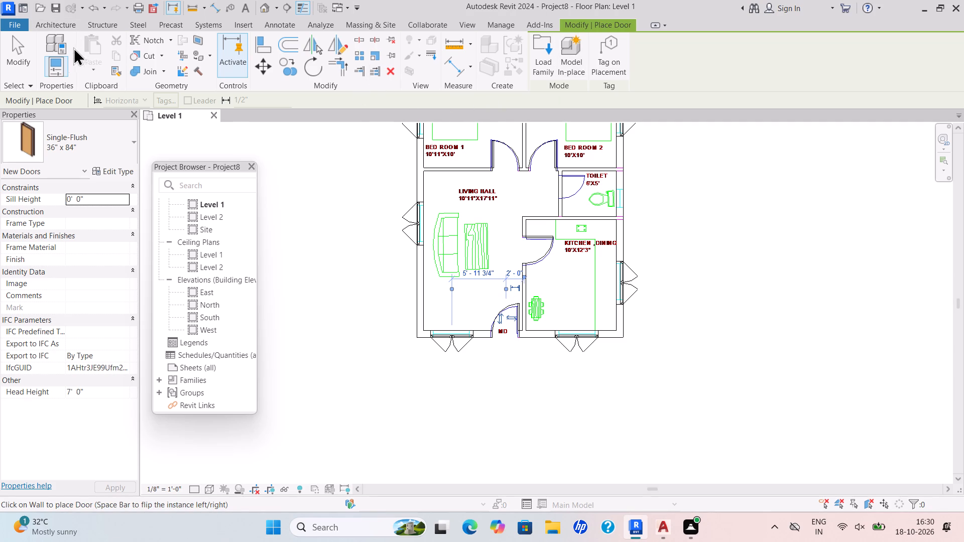
{"action": "left_click", "coordinate": [130, 137]}
{"action": "left_click", "coordinate": [58, 288]}
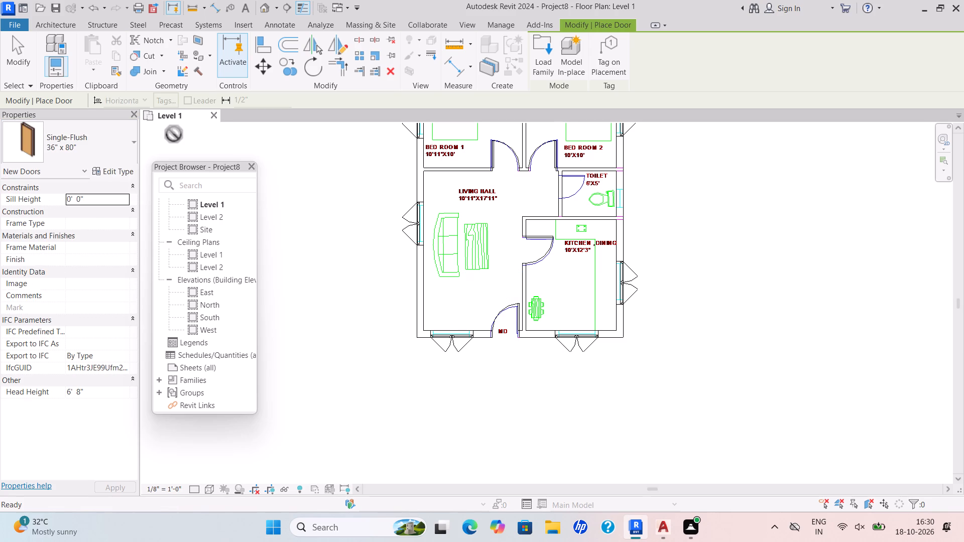
{"action": "left_click", "coordinate": [134, 167]}
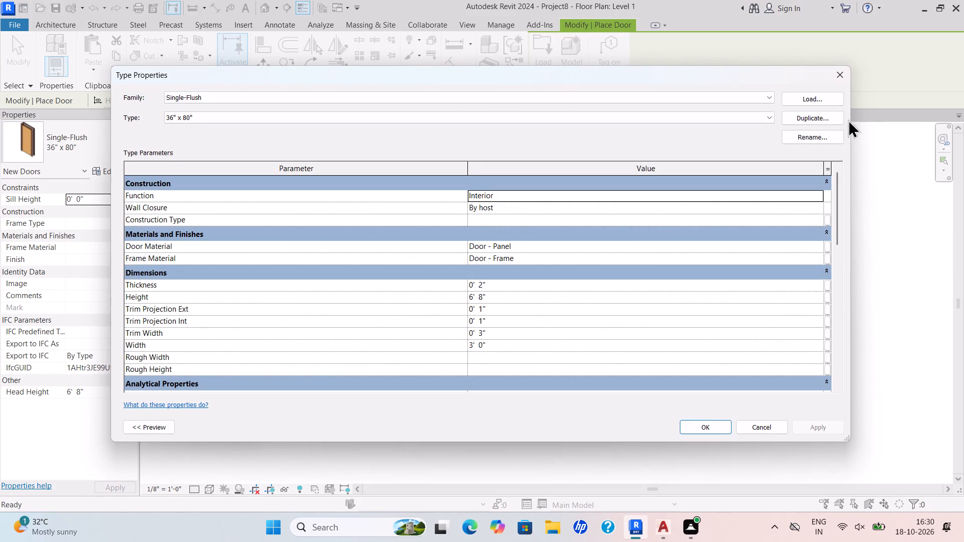
{"action": "left_click_drag", "start_coordinate": [836, 121], "coordinate": [832, 121]}
{"action": "key", "text": "BackSpace"}
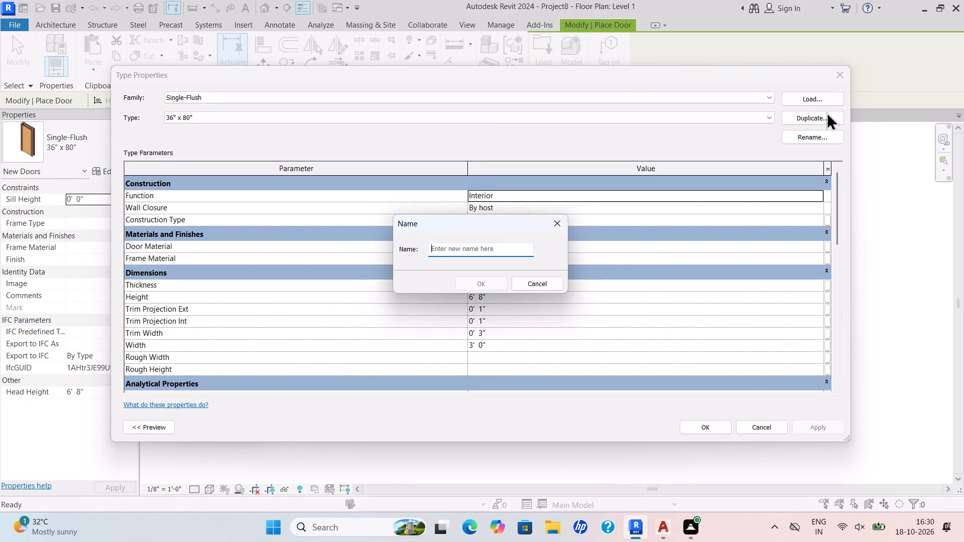
{"action": "type", "text": "DOOR 2'"}
{"action": "type", "text": "6\""}
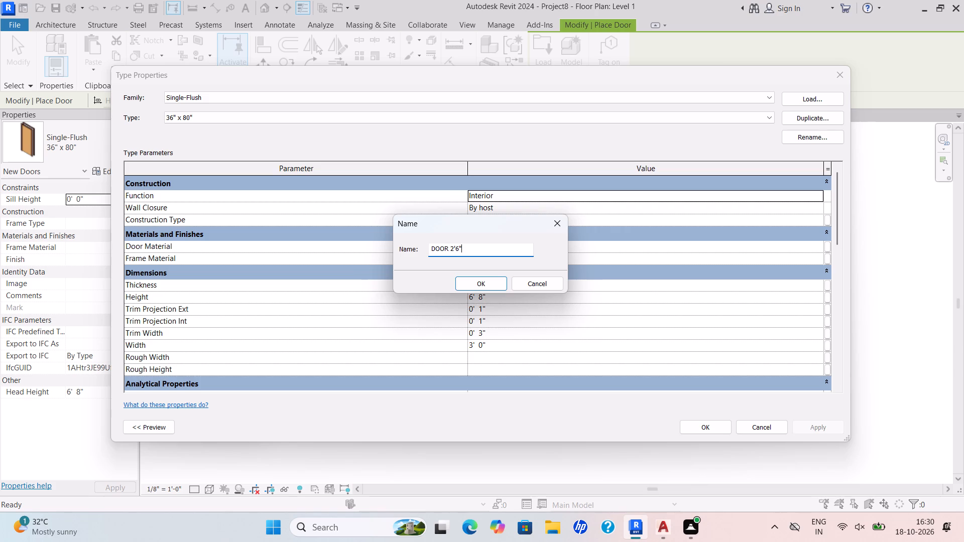
{"action": "key", "text": "Return"}
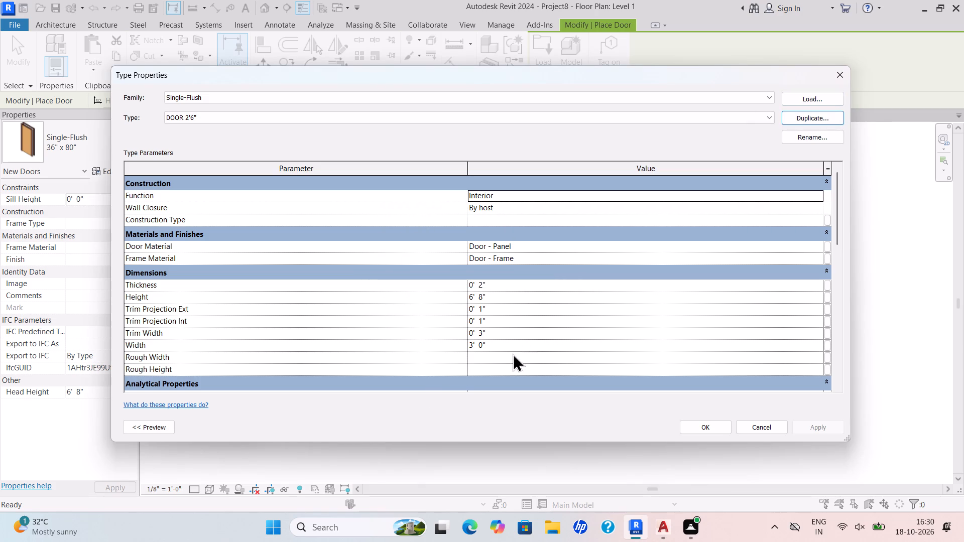
{"action": "left_click_drag", "start_coordinate": [507, 348], "coordinate": [464, 358]}
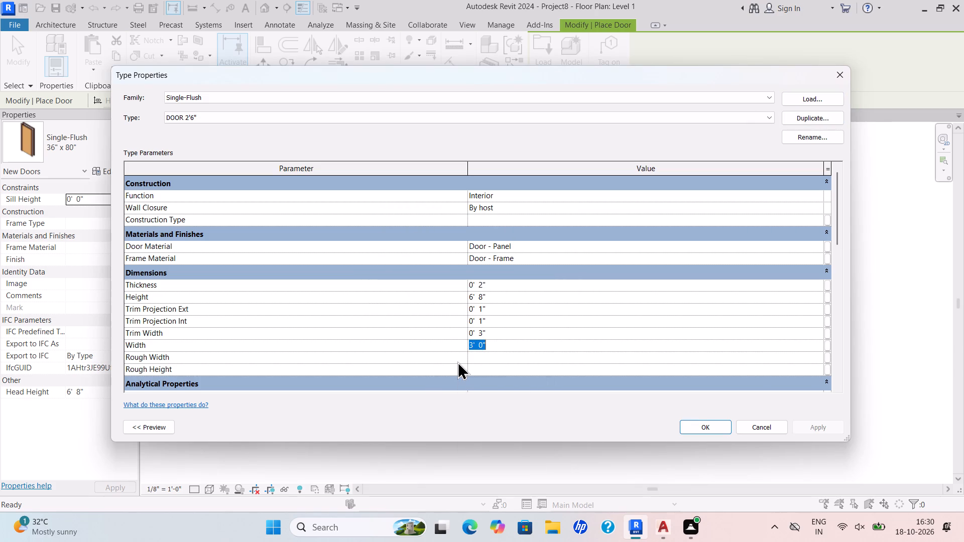
{"action": "key", "text": "BackSpace"}
{"action": "type", "text": "2'6\""}
{"action": "key", "text": "Return"}
{"action": "scroll", "coordinate": [454, 361], "scroll_direction": "up", "scroll_amount": 1}
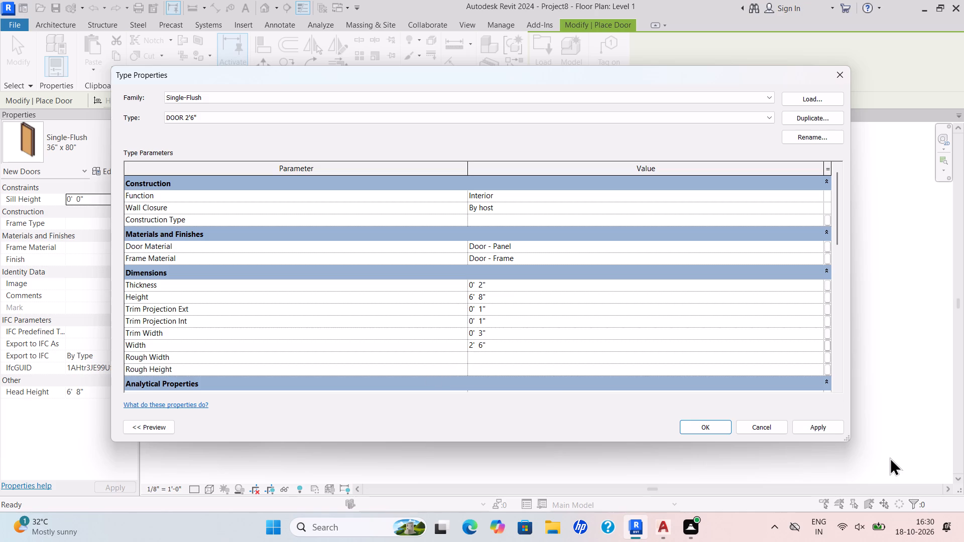
{"action": "left_click", "coordinate": [818, 429]}
{"action": "left_click", "coordinate": [701, 427]}
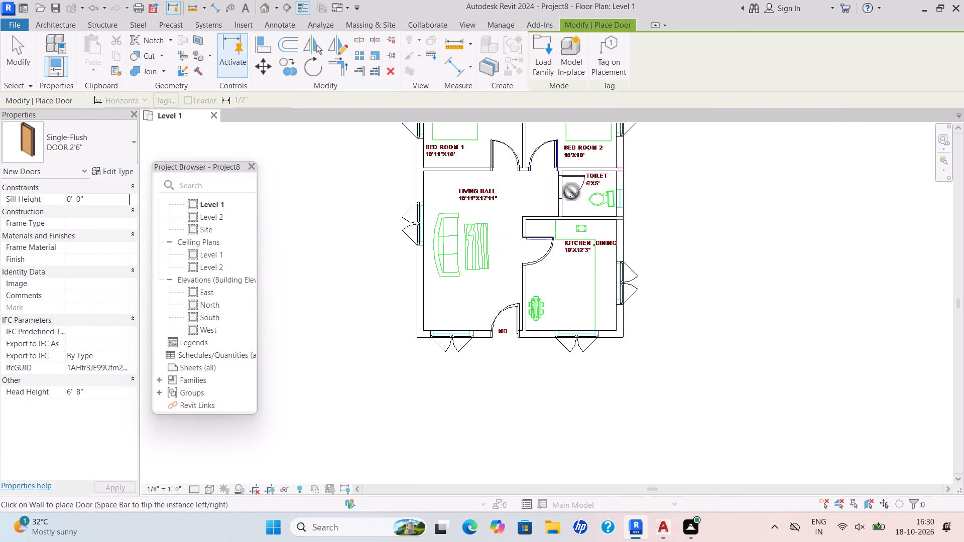
Place a DOOR 2'6" door in the toilet's west wall, about 2' from the Bed Room 2 partition, swinging into the toilet as drawn.
{"action": "scroll", "coordinate": [570, 191], "scroll_direction": "up", "scroll_amount": 5}
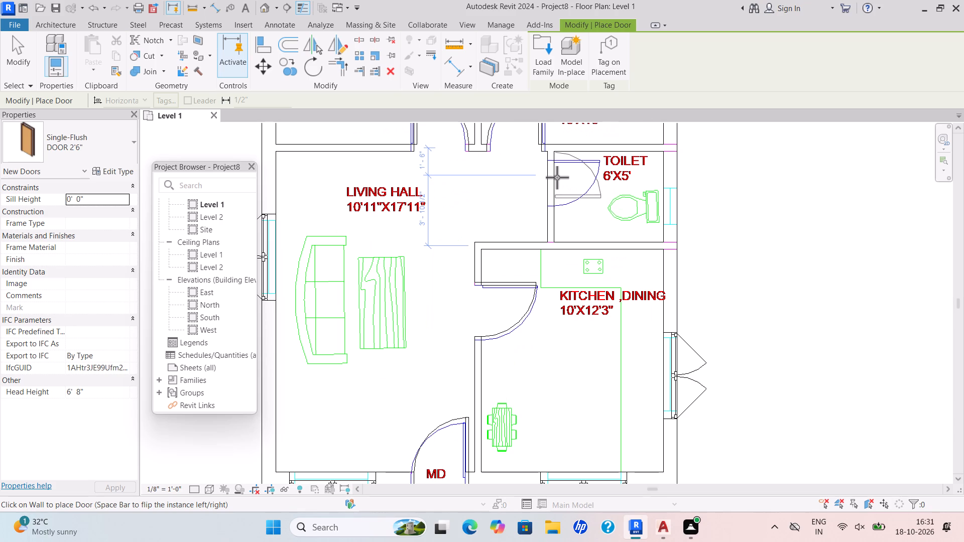
{"action": "key", "text": "space"}
{"action": "left_click", "coordinate": [558, 181]}
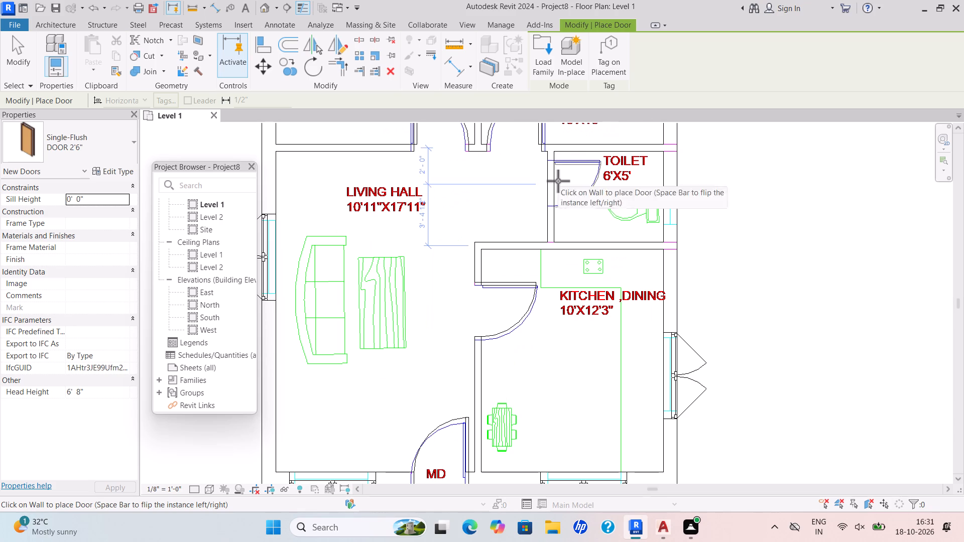
{"action": "scroll", "coordinate": [628, 199], "scroll_direction": "down", "scroll_amount": 4}
{"action": "middle_click_drag", "start_coordinate": [637, 205], "coordinate": [632, 238]}
{"action": "middle_click_drag", "start_coordinate": [627, 245], "coordinate": [594, 305]}
{"action": "key", "text": "Escape"}
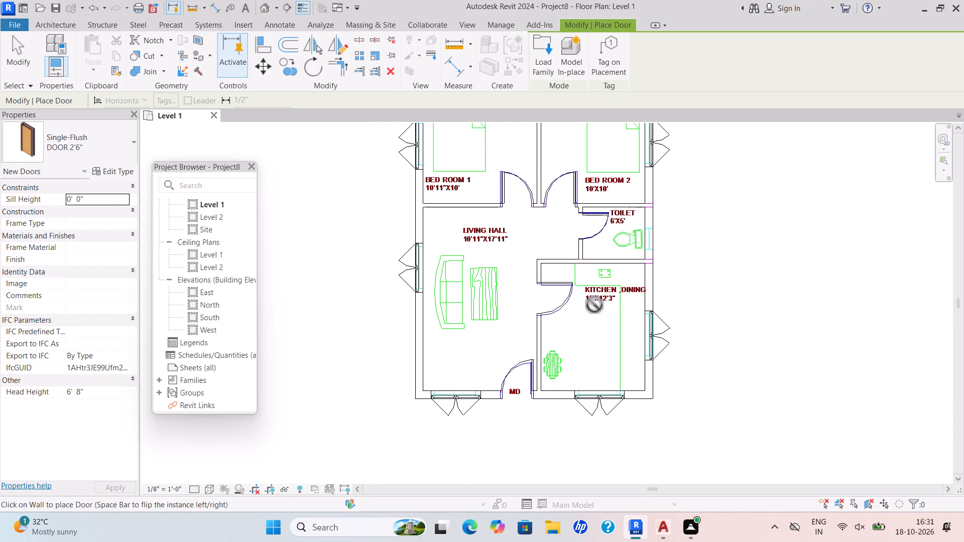
{"action": "key", "text": "Escape"}
{"action": "middle_click_drag", "start_coordinate": [655, 271], "coordinate": [616, 311]}
{"action": "key", "text": "Escape"}
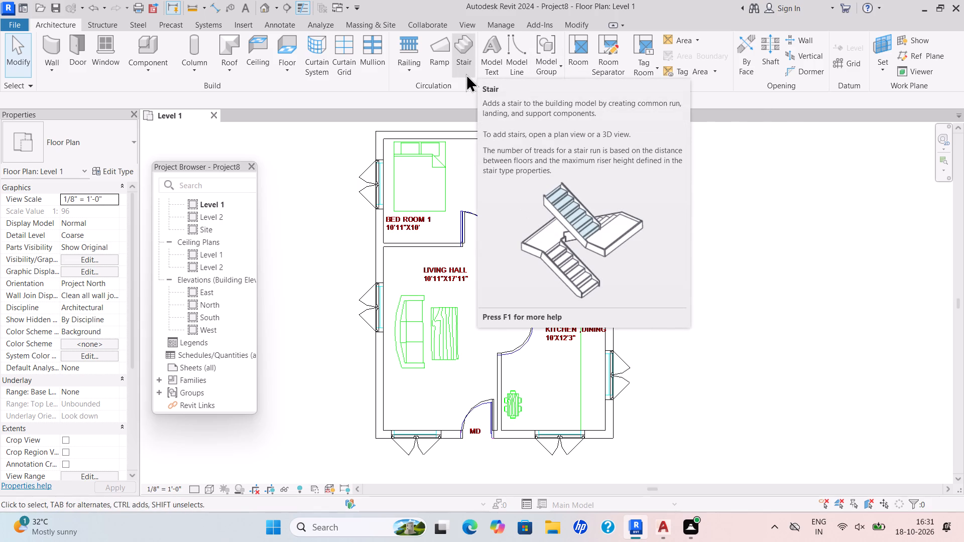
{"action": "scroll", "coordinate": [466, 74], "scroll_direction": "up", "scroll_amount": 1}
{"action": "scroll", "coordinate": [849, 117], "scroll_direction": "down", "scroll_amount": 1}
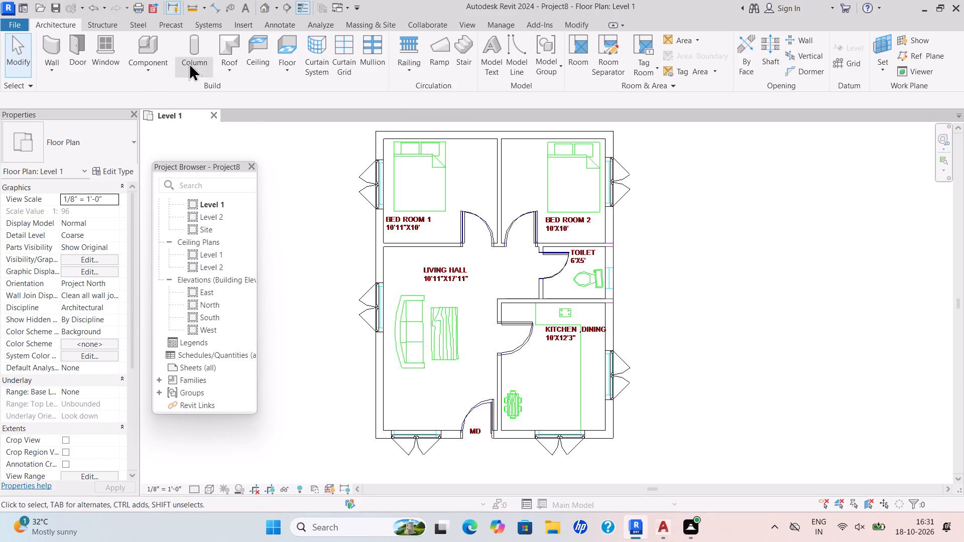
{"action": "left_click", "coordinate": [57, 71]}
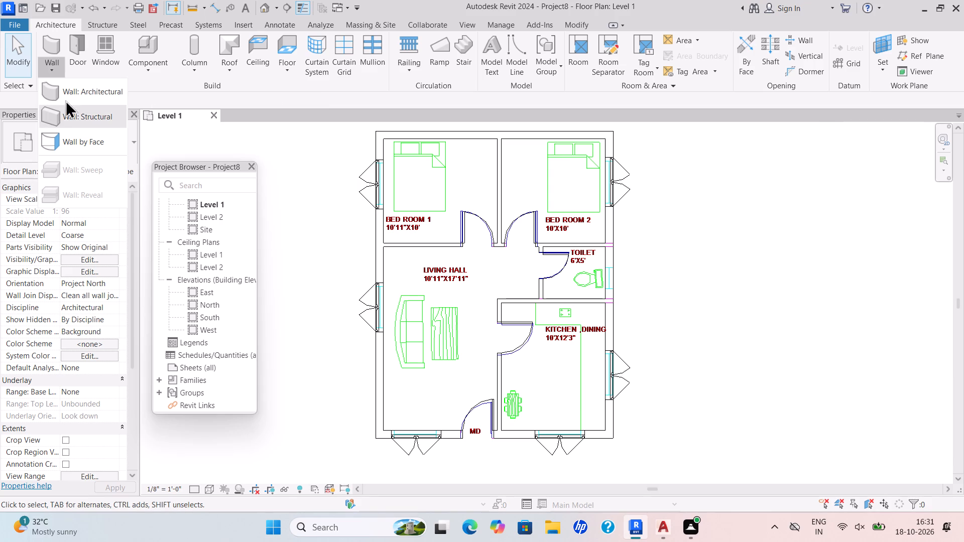
Start placing a window and browse for a family to load in C: > ProgramData > Autodesk > RVT 2024 > Libraries > English-Imperial.
{"action": "double_click", "coordinate": [111, 61]}
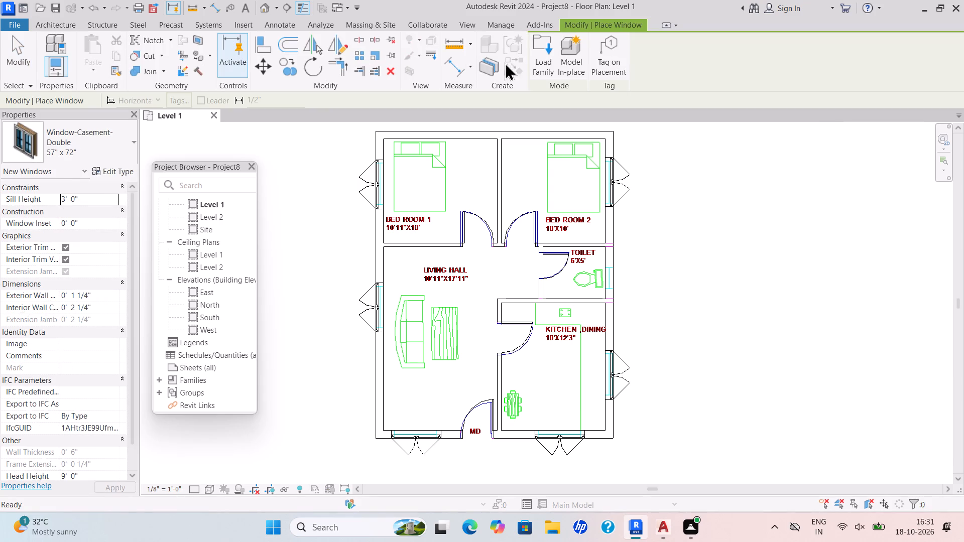
{"action": "double_click", "coordinate": [539, 72]}
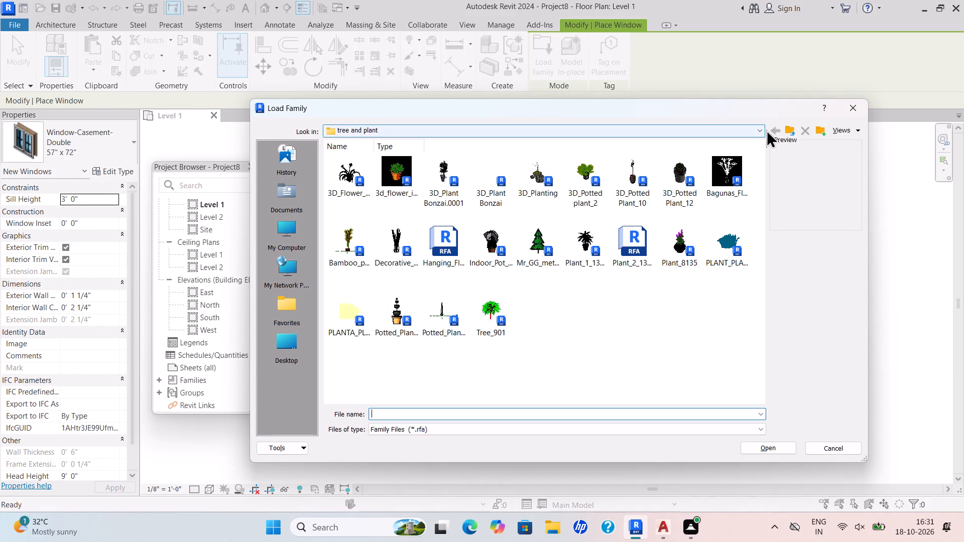
{"action": "left_click", "coordinate": [759, 129]}
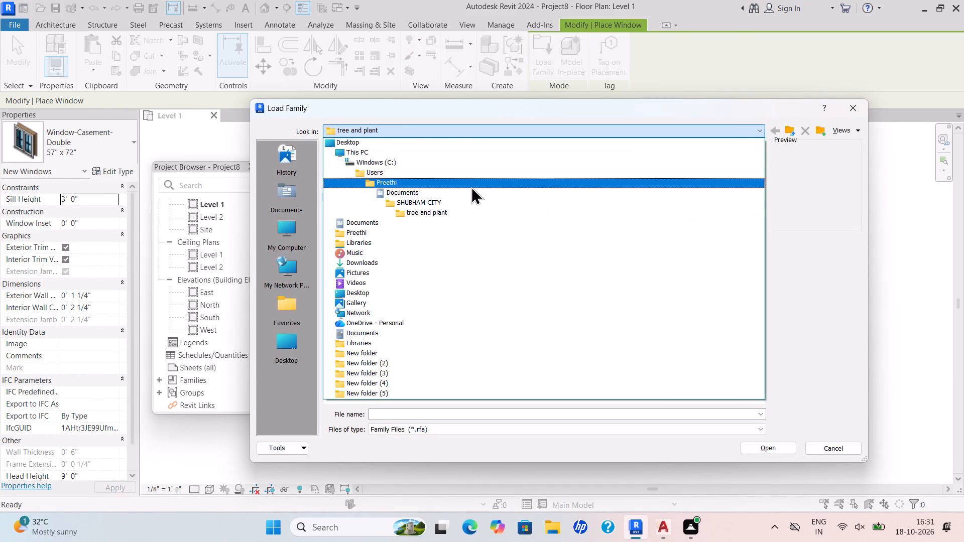
{"action": "left_click", "coordinate": [449, 202]}
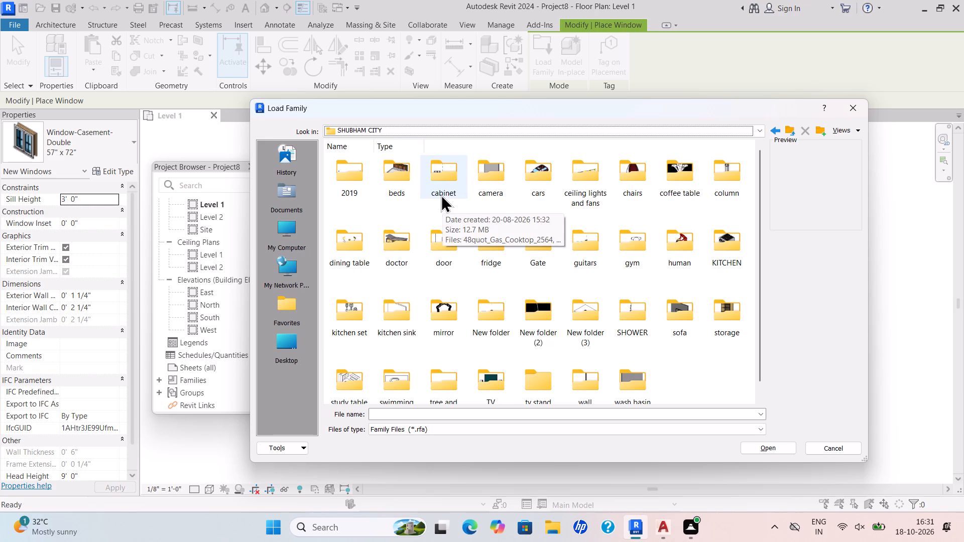
{"action": "scroll", "coordinate": [435, 192], "scroll_direction": "down", "scroll_amount": 6}
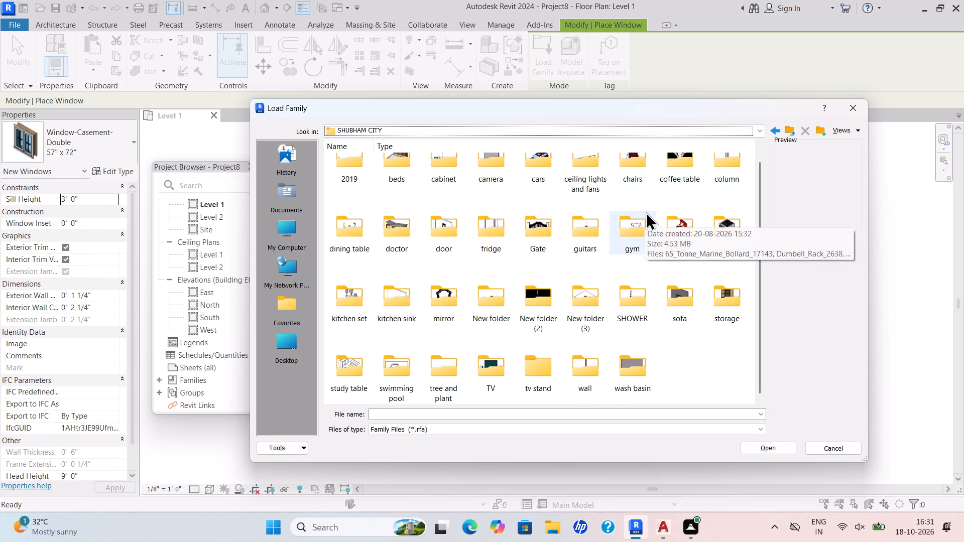
{"action": "left_click", "coordinate": [760, 130]}
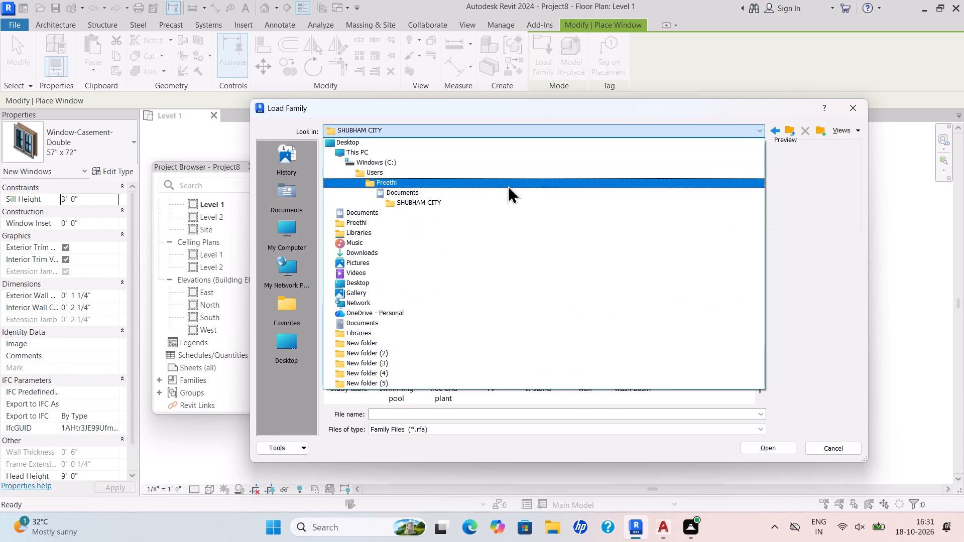
{"action": "left_click", "coordinate": [451, 152]}
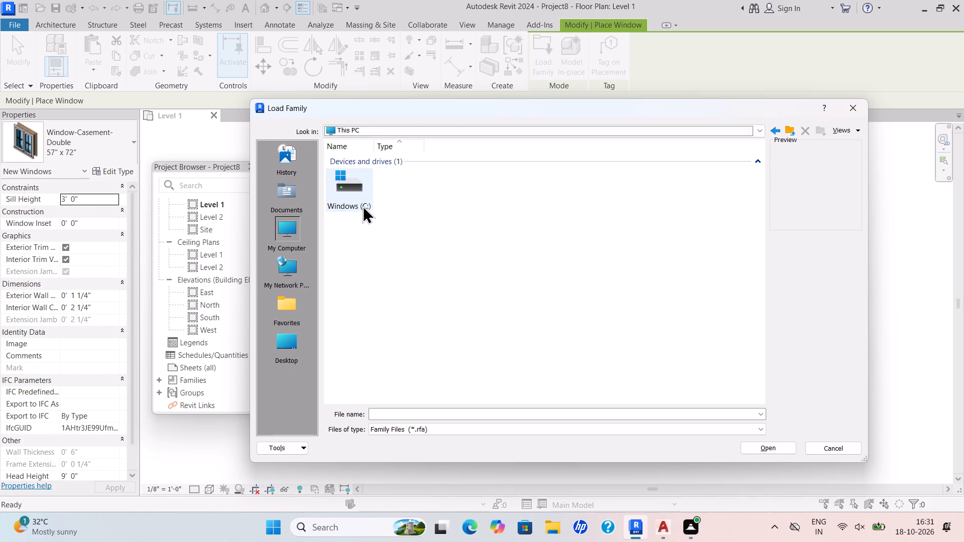
{"action": "left_click", "coordinate": [359, 201]}
{"action": "triple_click", "coordinate": [354, 199]}
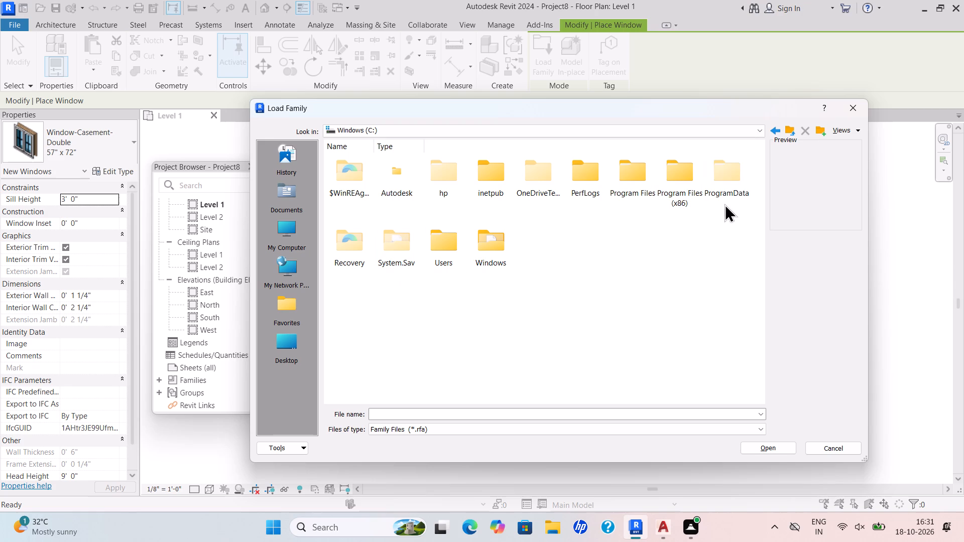
{"action": "double_click", "coordinate": [739, 184]}
{"action": "left_click", "coordinate": [739, 183]}
{"action": "double_click", "coordinate": [739, 183]}
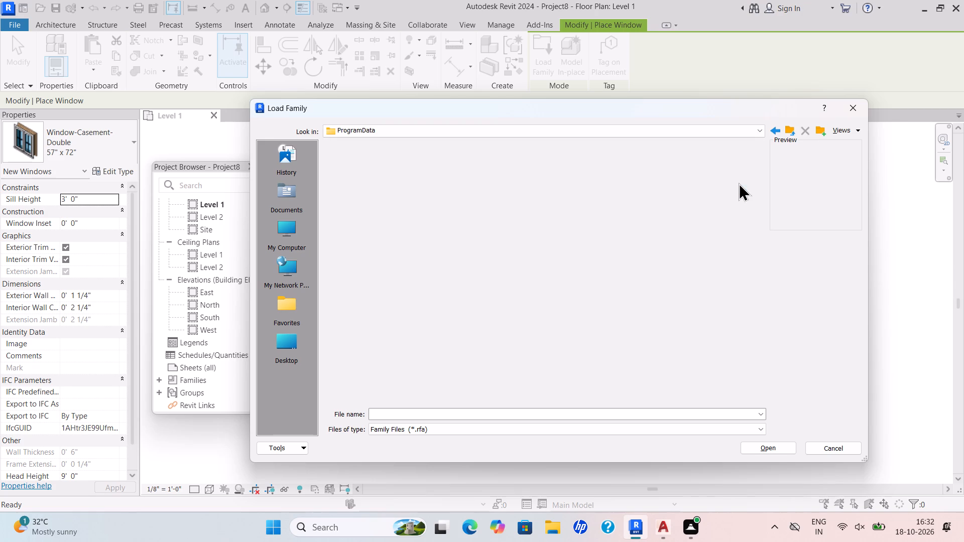
{"action": "double_click", "coordinate": [391, 189]}
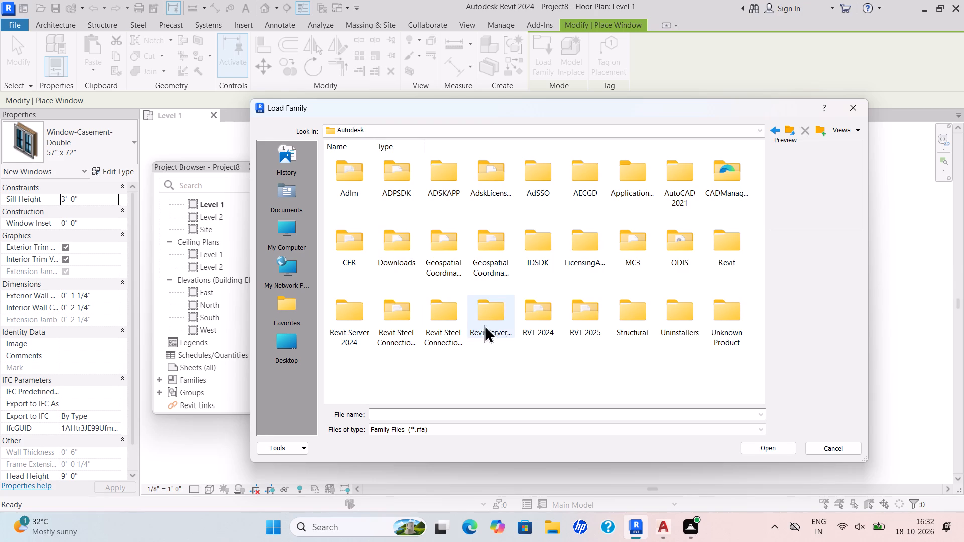
{"action": "double_click", "coordinate": [526, 326]}
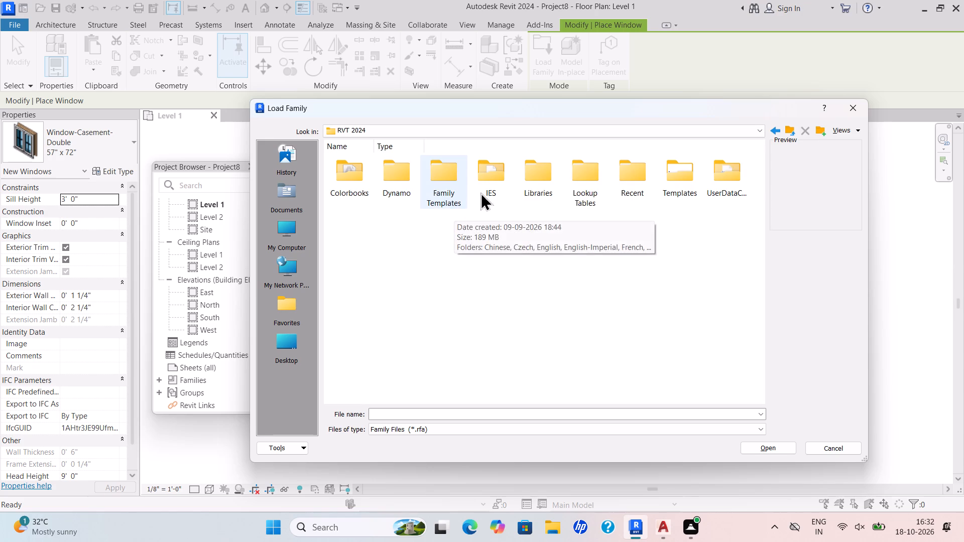
{"action": "double_click", "coordinate": [547, 186]}
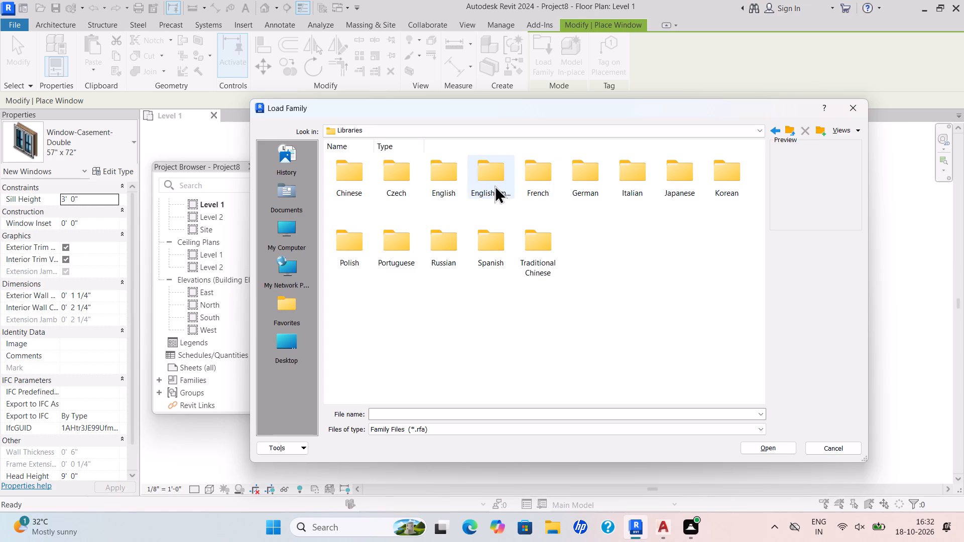
{"action": "double_click", "coordinate": [483, 178]}
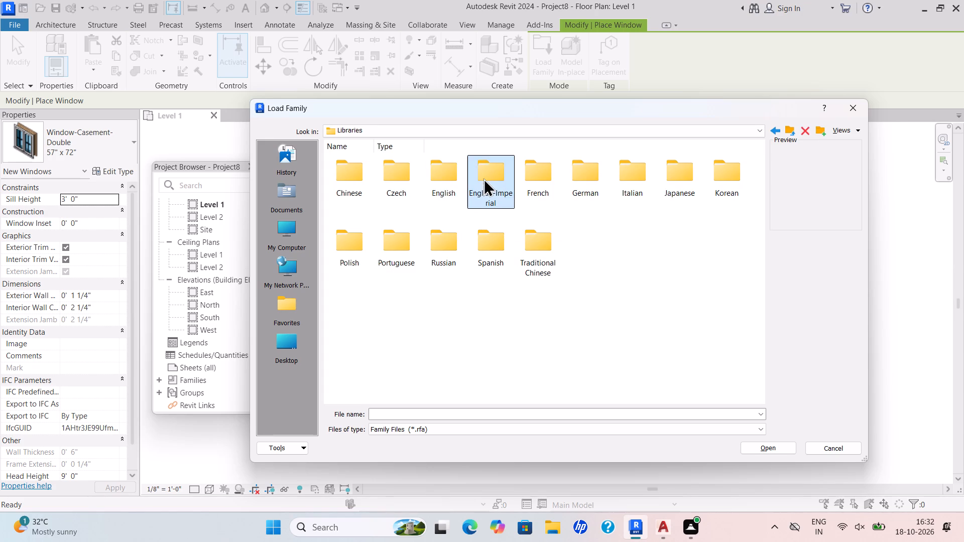
{"action": "double_click", "coordinate": [484, 178]}
Load the Window-Louvers family from the Windows folder of the nested US library.
{"action": "double_click", "coordinate": [346, 178]}
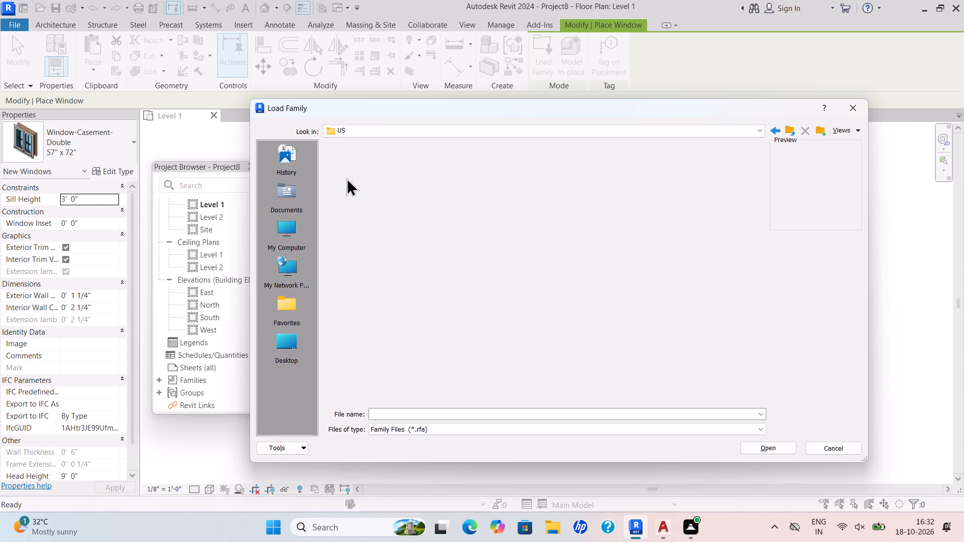
{"action": "double_click", "coordinate": [438, 175]}
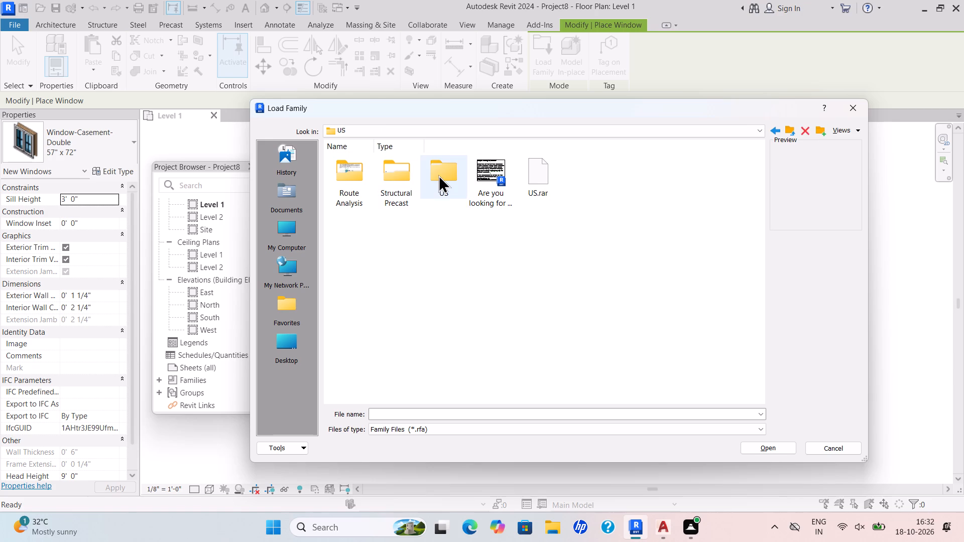
{"action": "double_click", "coordinate": [361, 184]}
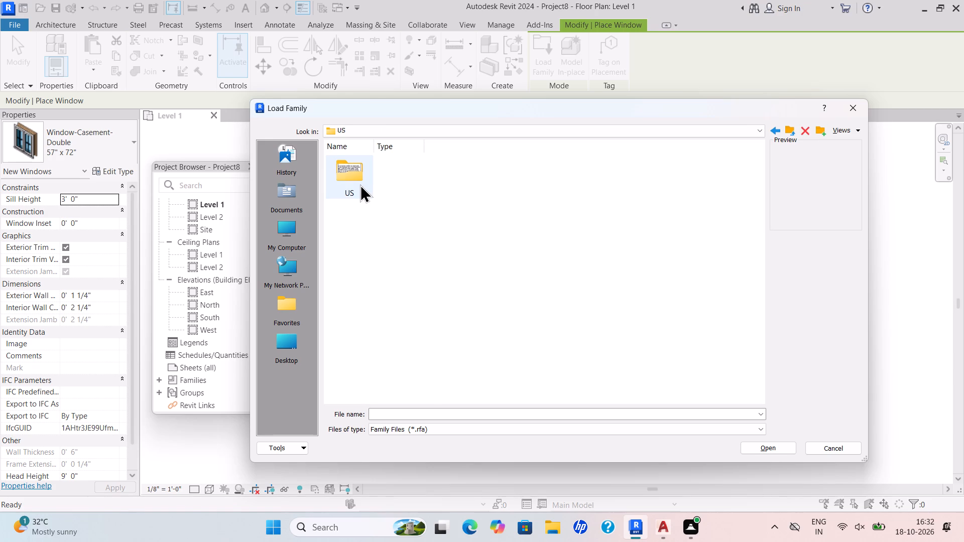
{"action": "double_click", "coordinate": [360, 184]}
{"action": "double_click", "coordinate": [355, 178]}
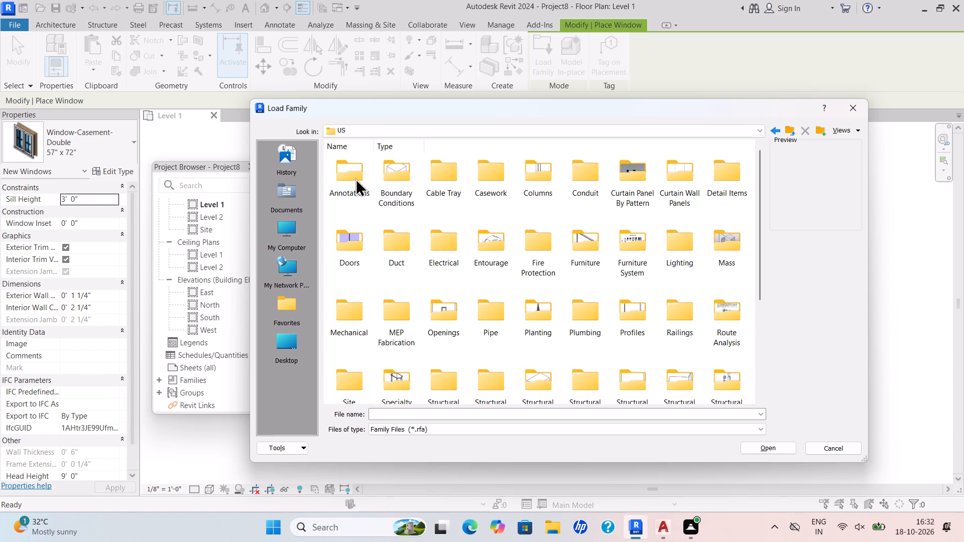
{"action": "scroll", "coordinate": [549, 251], "scroll_direction": "down", "scroll_amount": 7}
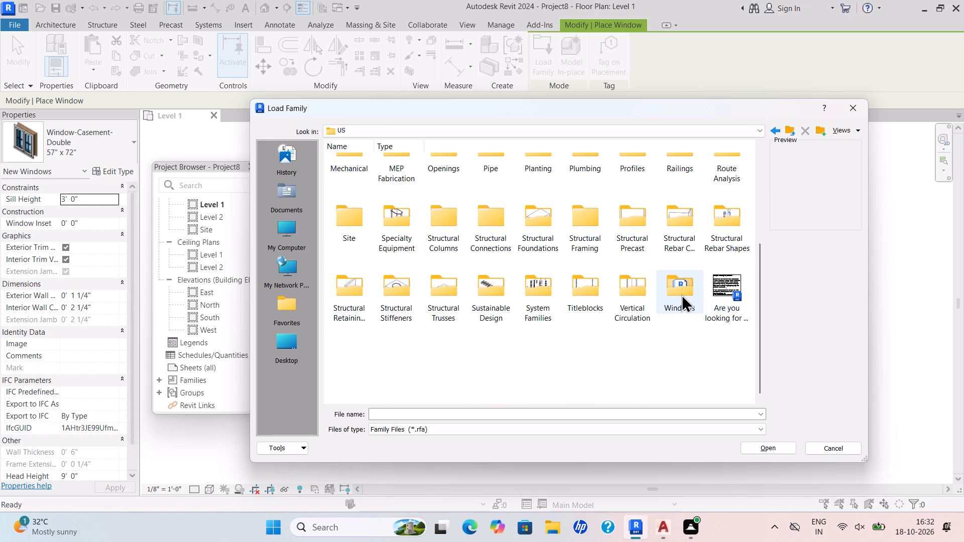
{"action": "double_click", "coordinate": [683, 295]}
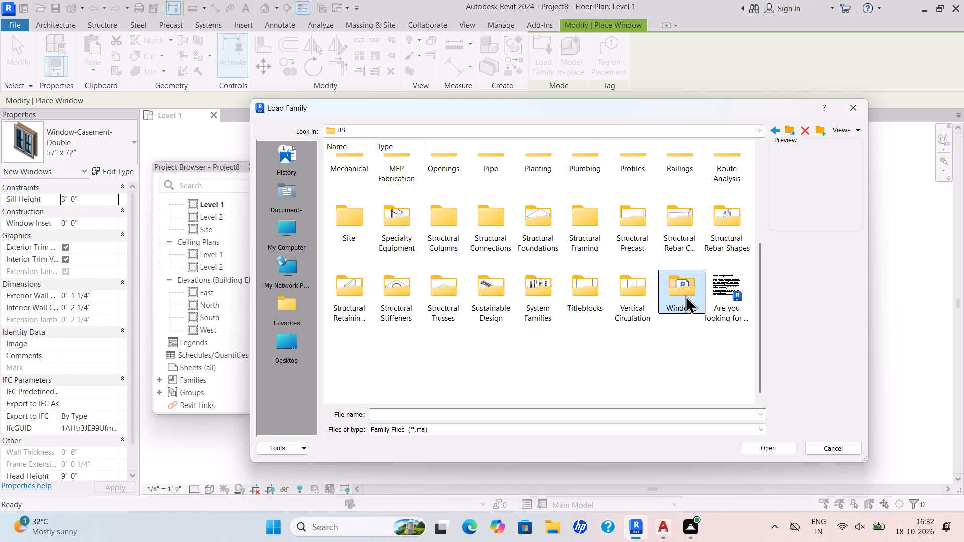
{"action": "double_click", "coordinate": [685, 295]}
{"action": "double_click", "coordinate": [687, 292]}
{"action": "triple_click", "coordinate": [686, 287]}
{"action": "scroll", "coordinate": [686, 287], "scroll_direction": "down", "scroll_amount": 6}
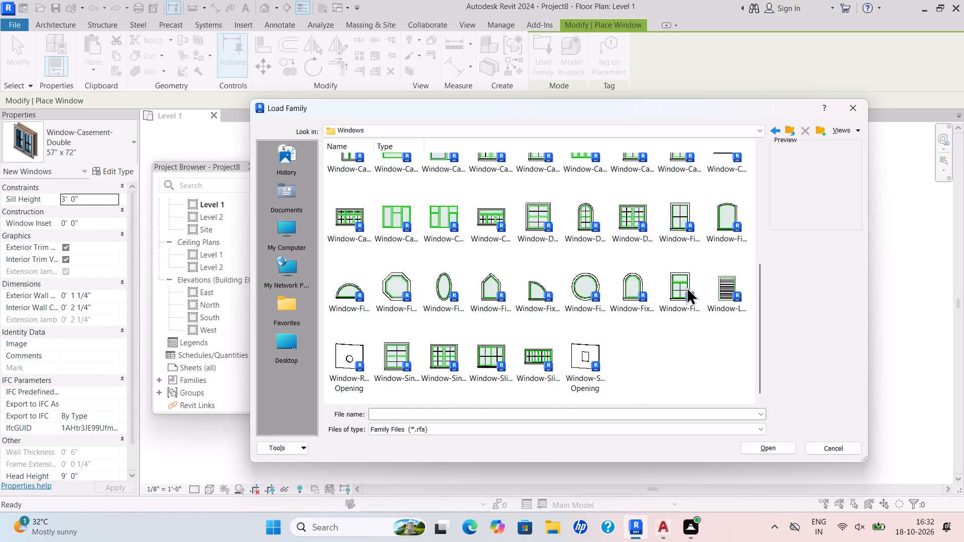
{"action": "left_click", "coordinate": [715, 289]}
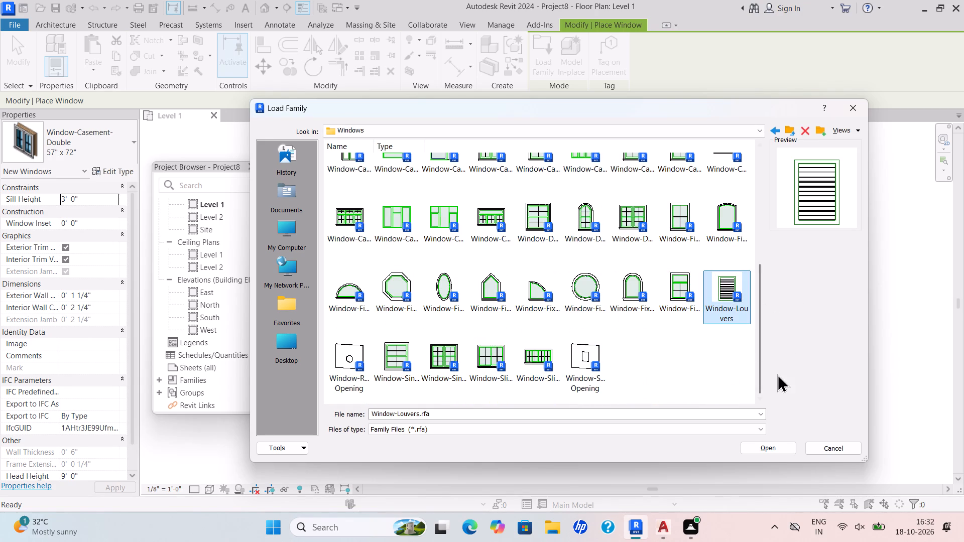
{"action": "left_click", "coordinate": [766, 447]}
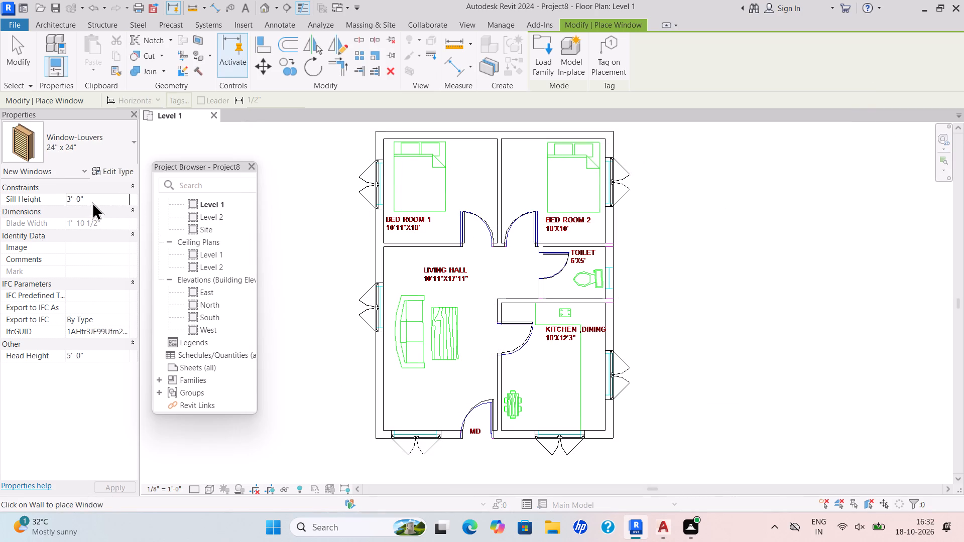
Place a Window-Louvers 24" x 24" with a 7' 0" sill height in the toilet's east wall, about 2' from the kitchen partition.
{"action": "left_click_drag", "start_coordinate": [92, 202], "coordinate": [54, 207]}
{"action": "key", "text": "BackSpace"}
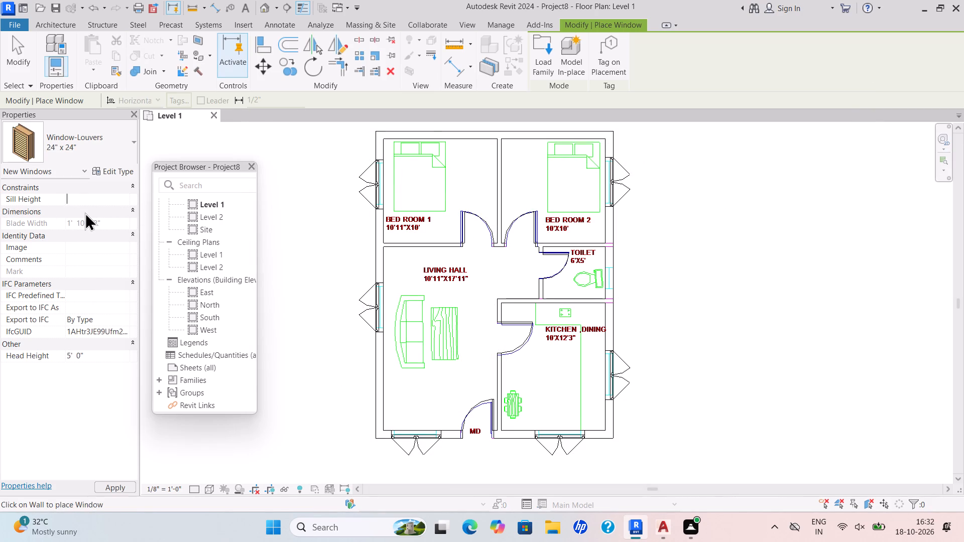
{"action": "type", "text": "7'"}
{"action": "key", "text": "Return"}
{"action": "scroll", "coordinate": [608, 278], "scroll_direction": "up", "scroll_amount": 2}
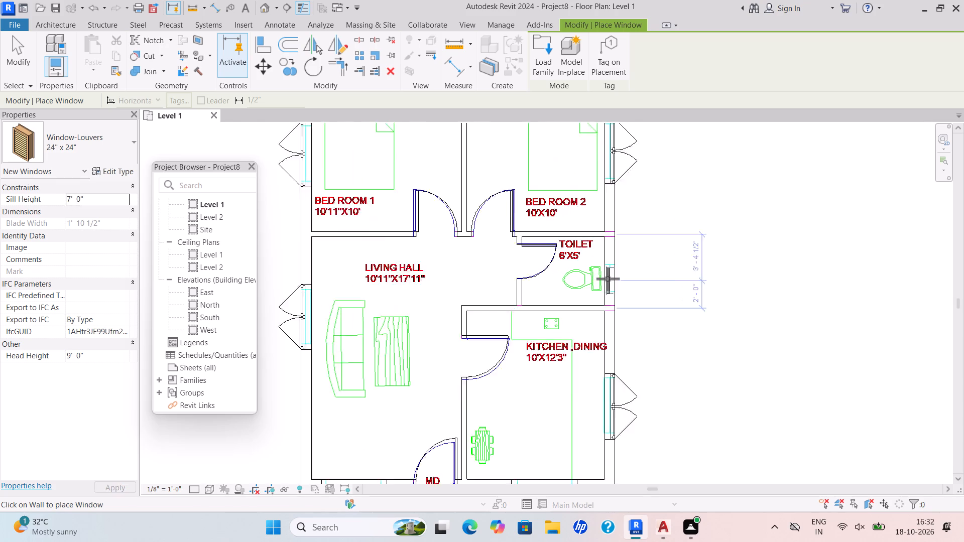
{"action": "scroll", "coordinate": [608, 279], "scroll_direction": "up", "scroll_amount": 1}
{"action": "left_click", "coordinate": [615, 282]}
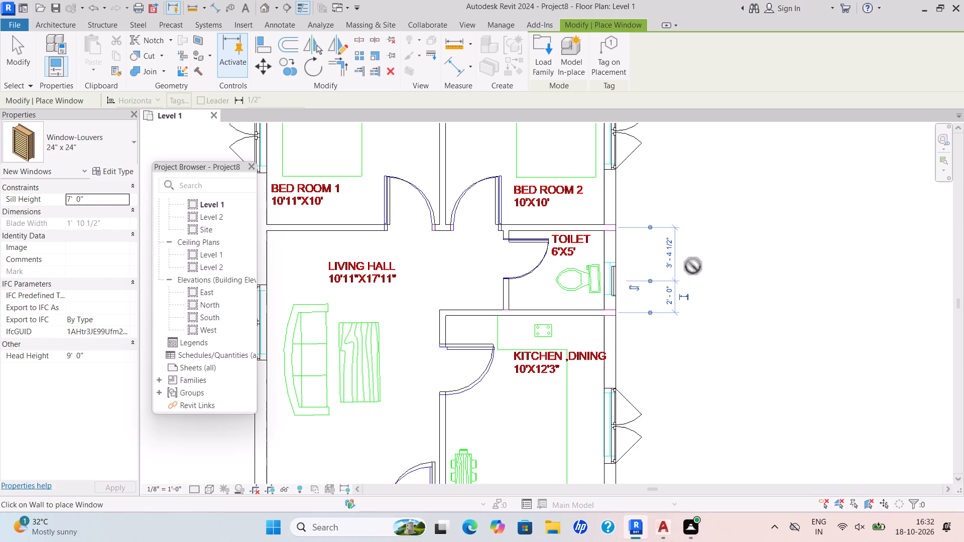
{"action": "key", "text": "Escape"}
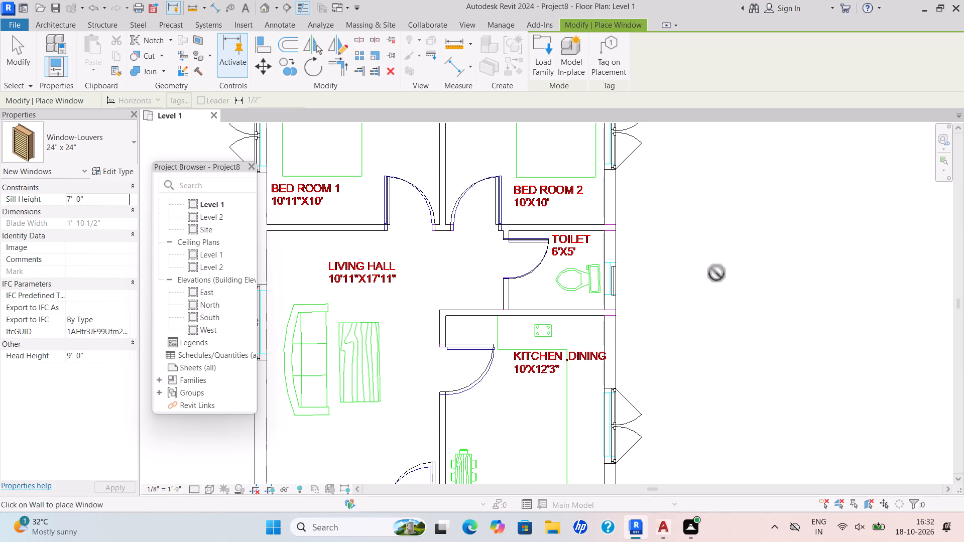
{"action": "key", "text": "Escape"}
Open the default 3D view of the house and set its visual style to Shaded.
{"action": "scroll", "coordinate": [587, 186], "scroll_direction": "down", "scroll_amount": 6}
{"action": "middle_click_drag", "start_coordinate": [602, 218], "coordinate": [586, 282]}
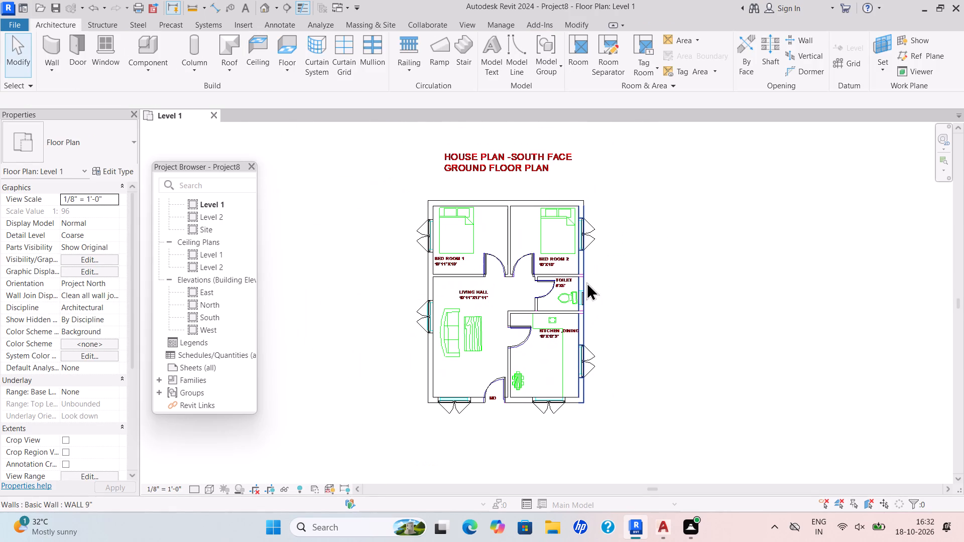
{"action": "key", "text": "Escape"}
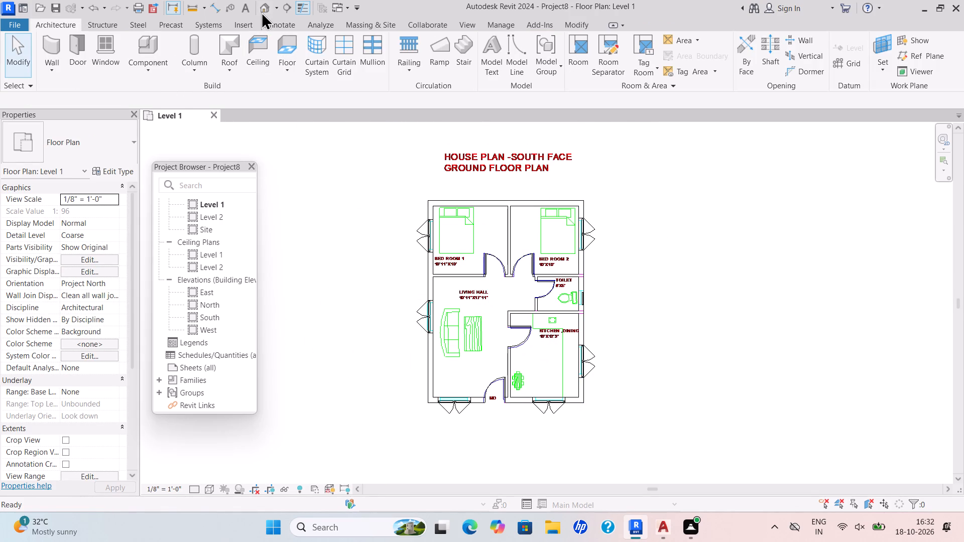
{"action": "left_click", "coordinate": [261, 9]}
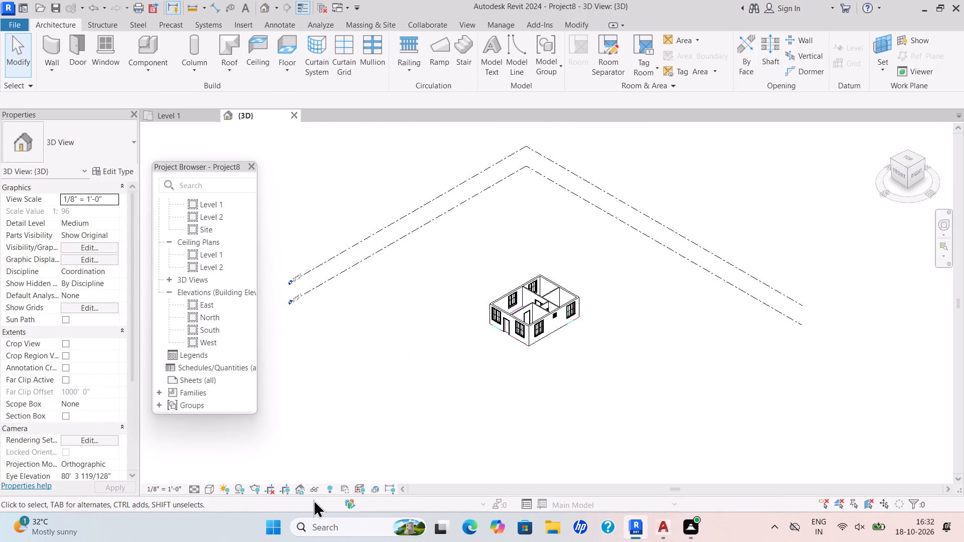
{"action": "left_click", "coordinate": [207, 484]}
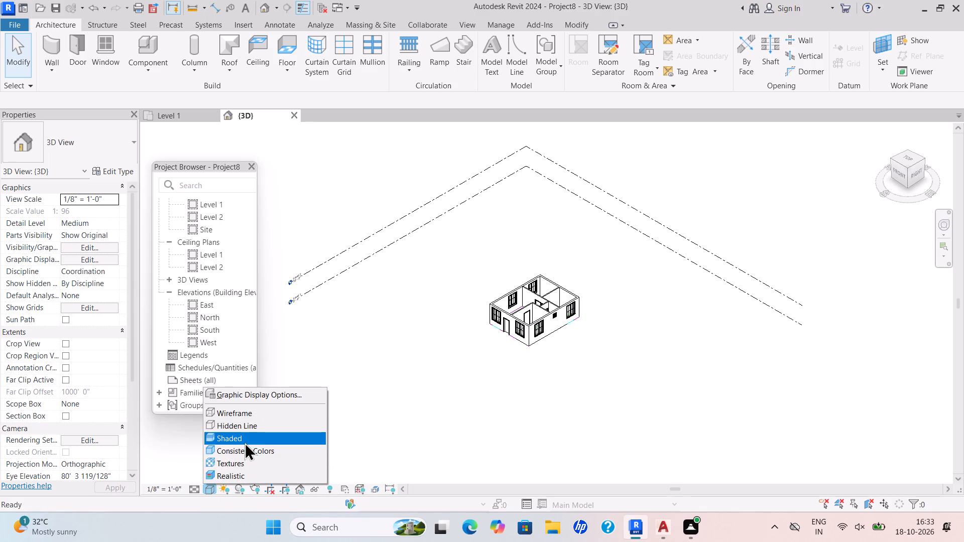
{"action": "left_click", "coordinate": [245, 442]}
{"action": "scroll", "coordinate": [583, 340], "scroll_direction": "up", "scroll_amount": 5}
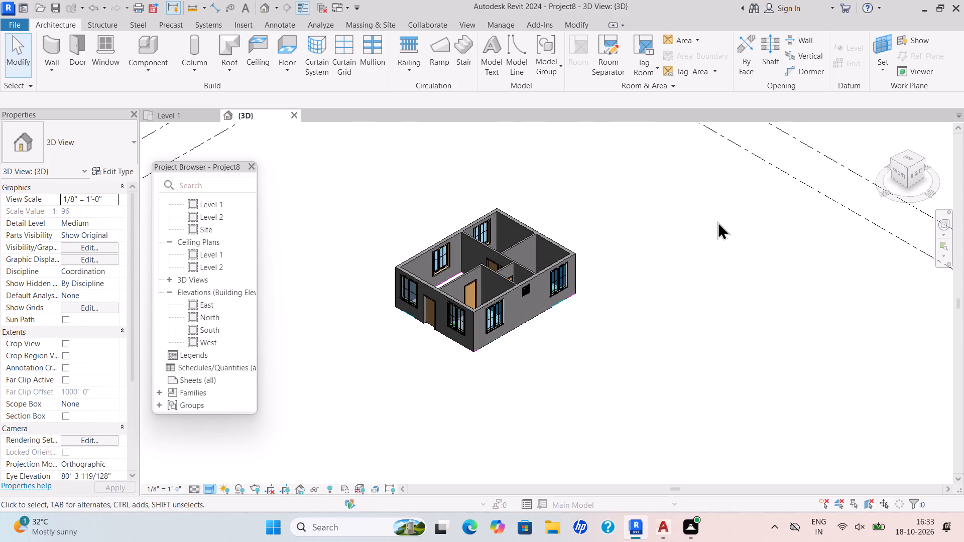
Examine the shaded house model in 3D from the front, the side and above, checking walls, doors and windows.
{"action": "scroll", "coordinate": [503, 296], "scroll_direction": "up", "scroll_amount": 3}
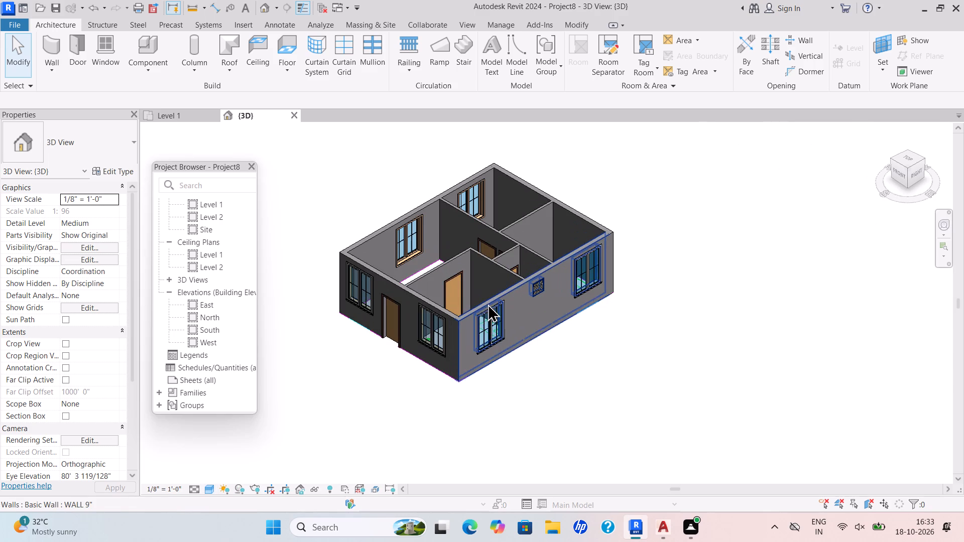
{"action": "scroll", "coordinate": [437, 363], "scroll_direction": "down", "scroll_amount": 1}
{"action": "middle_click_drag", "start_coordinate": [431, 363], "coordinate": [490, 346], "text": "shift"}
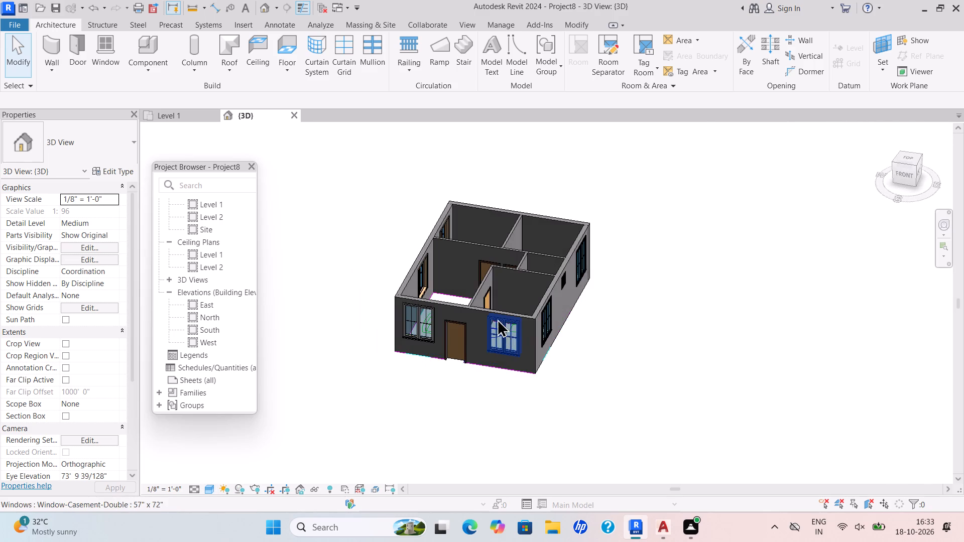
{"action": "middle_click_drag", "start_coordinate": [497, 319], "coordinate": [555, 414], "text": "shift"}
{"action": "middle_click", "coordinate": [555, 414], "text": "shift"}
{"action": "middle_click_drag", "start_coordinate": [554, 370], "coordinate": [553, 428]}
{"action": "right_click_drag", "start_coordinate": [565, 378], "coordinate": [553, 428], "text": "shift"}
{"action": "scroll", "coordinate": [554, 424], "scroll_direction": "down", "scroll_amount": 1, "text": "shift"}
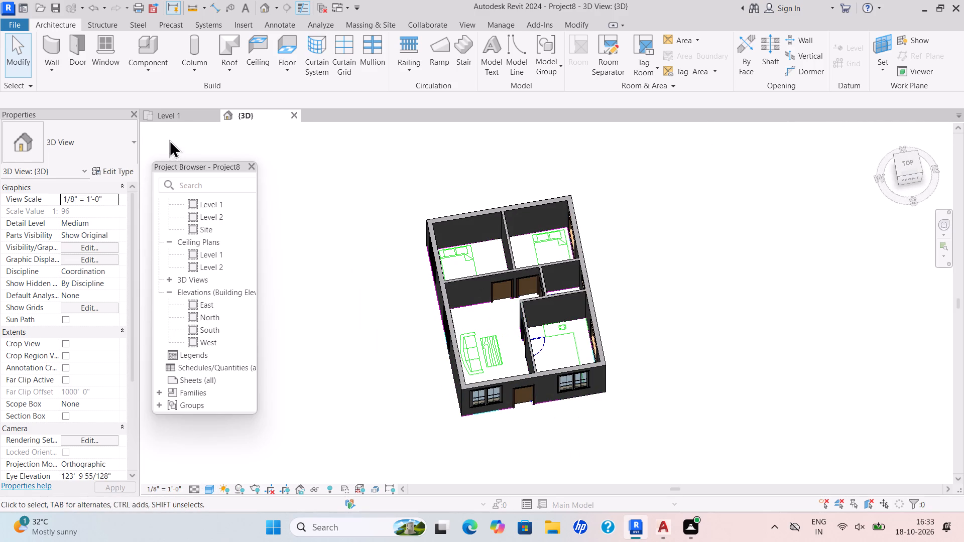
In the Level 1 plan, start placing a component and load Bed_17739 from the beds folder in Documents > SHUBHAM CITY.
{"action": "left_click_drag", "start_coordinate": [175, 118], "coordinate": [181, 117]}
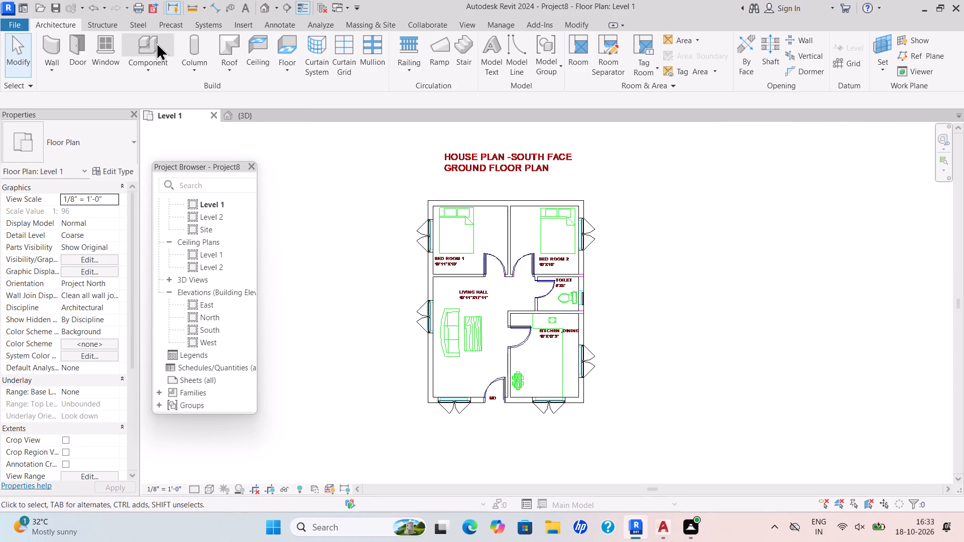
{"action": "left_click", "coordinate": [148, 70]}
{"action": "left_click", "coordinate": [156, 88]}
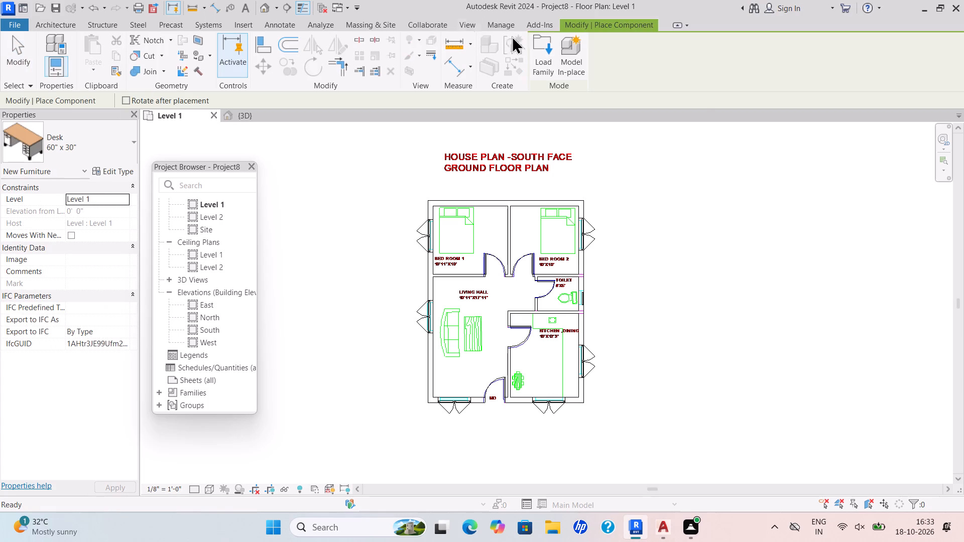
{"action": "double_click", "coordinate": [552, 58]}
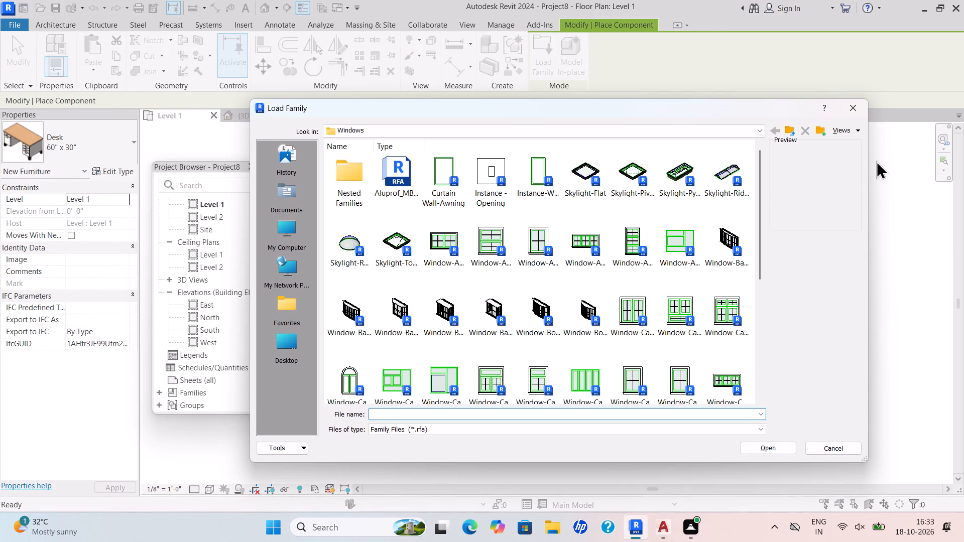
{"action": "left_click", "coordinate": [760, 130]}
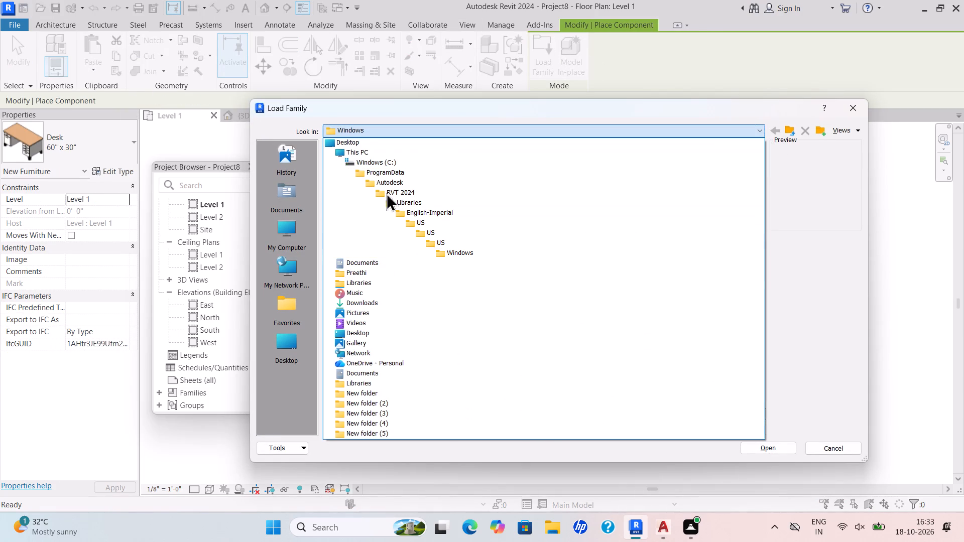
{"action": "double_click", "coordinate": [296, 192]}
{"action": "double_click", "coordinate": [632, 195]}
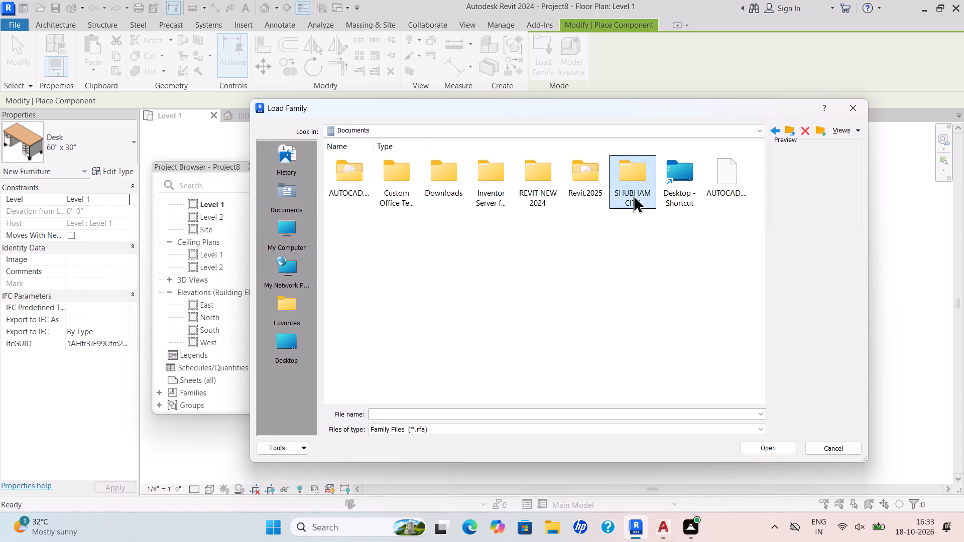
{"action": "double_click", "coordinate": [633, 195]}
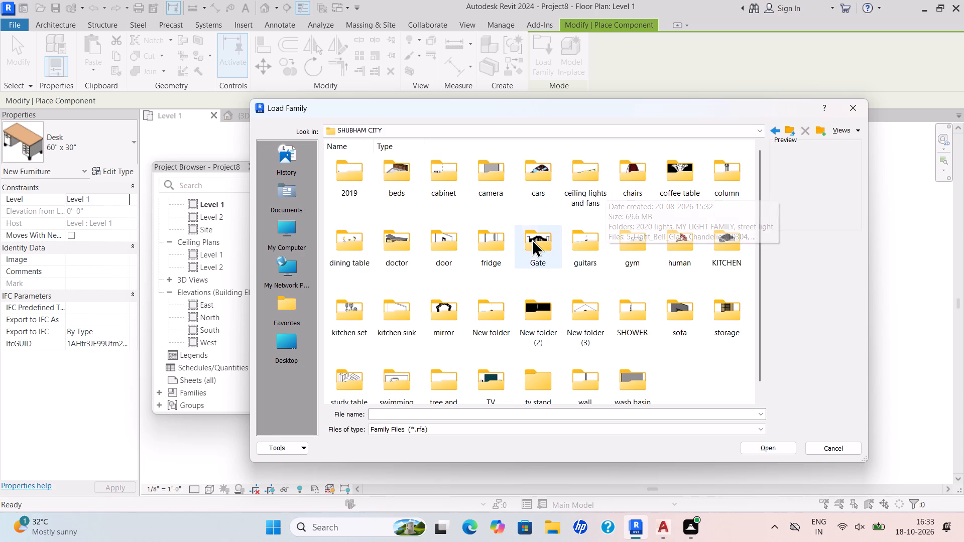
{"action": "scroll", "coordinate": [530, 239], "scroll_direction": "down", "scroll_amount": 2}
{"action": "left_click", "coordinate": [395, 181]}
{"action": "double_click", "coordinate": [392, 180]}
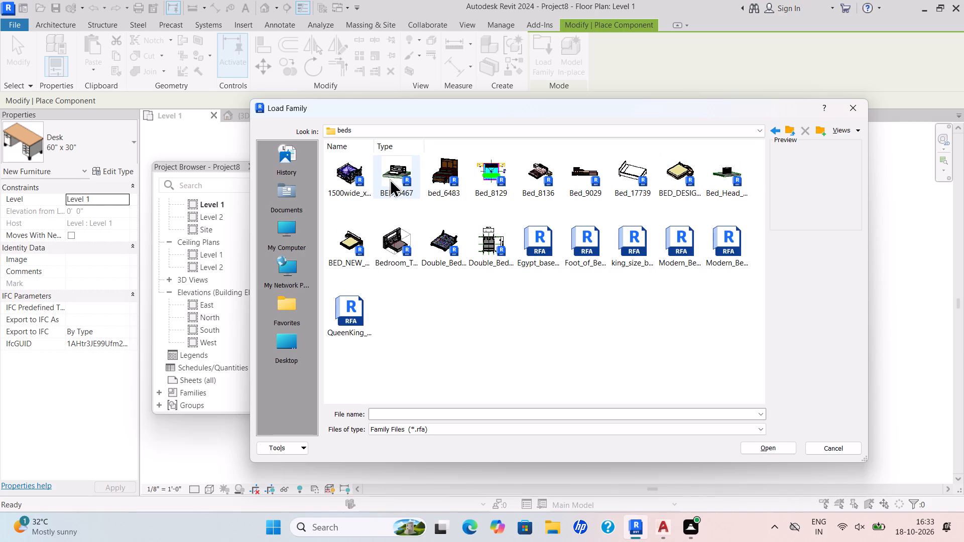
{"action": "double_click", "coordinate": [647, 172]}
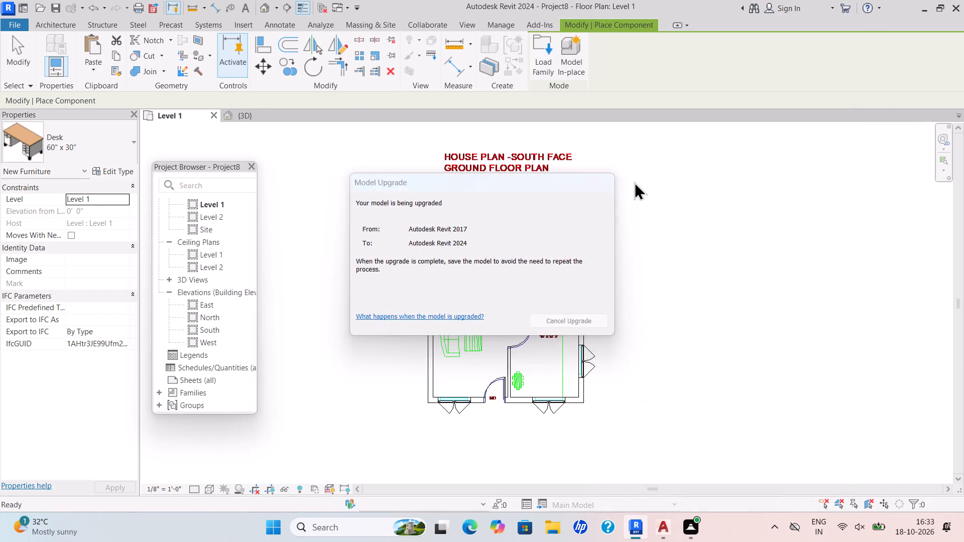
Place a Bed_17739 over the bed outlines in Bed Room 1 and Bed Room 2, each centred about 4' from the north wall.
{"action": "scroll", "coordinate": [446, 231], "scroll_direction": "up", "scroll_amount": 4}
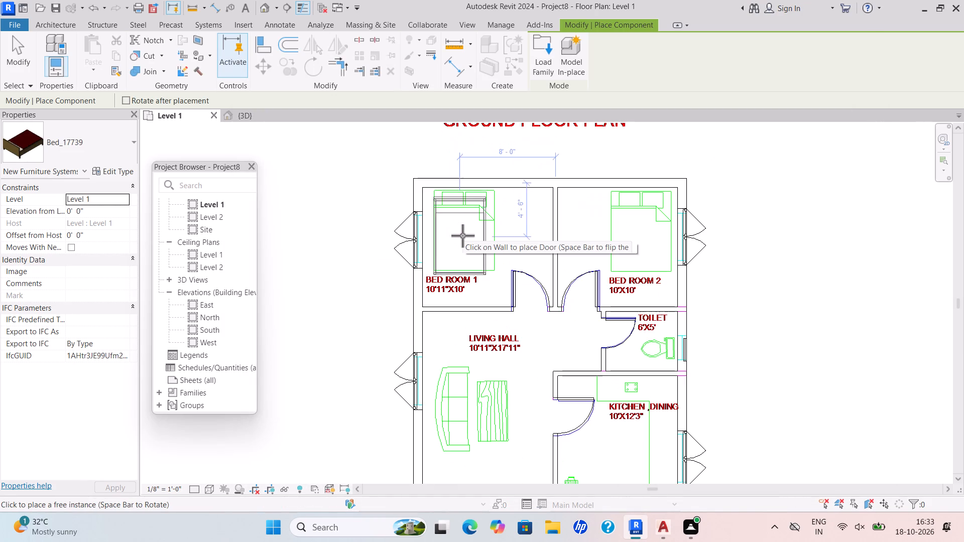
{"action": "left_click", "coordinate": [468, 231]}
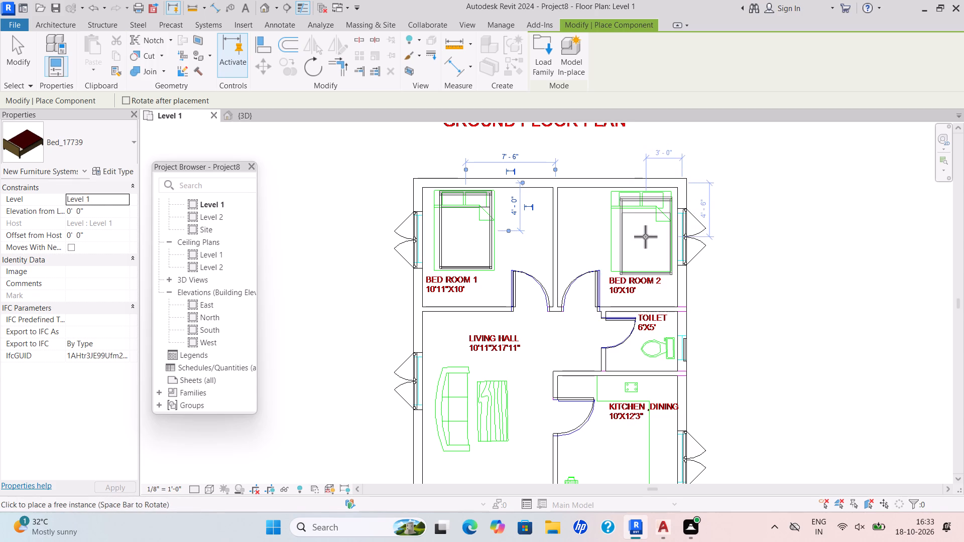
{"action": "left_click", "coordinate": [641, 234]}
{"action": "scroll", "coordinate": [582, 317], "scroll_direction": "down", "scroll_amount": 3}
{"action": "middle_click_drag", "start_coordinate": [582, 318], "coordinate": [561, 289]}
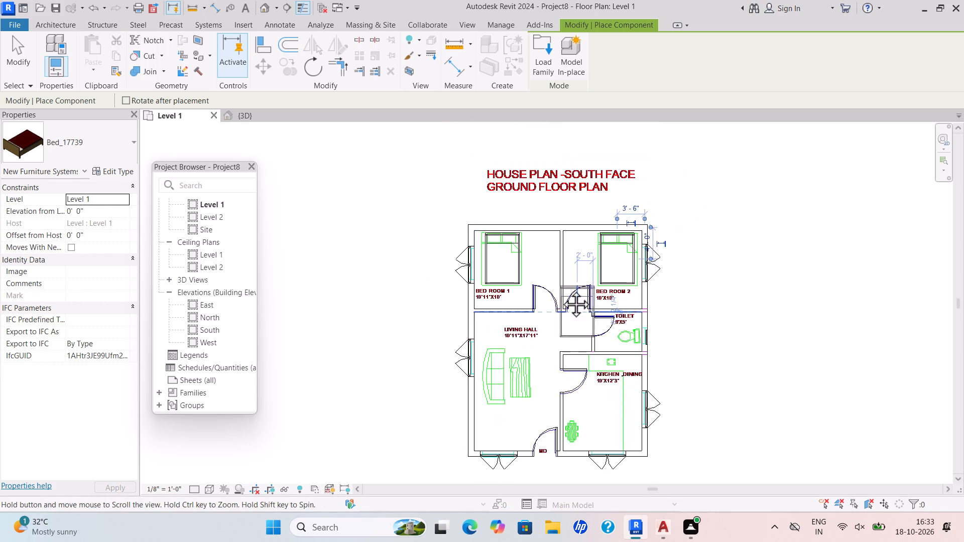
{"action": "middle_click_drag", "start_coordinate": [561, 289], "coordinate": [546, 268]}
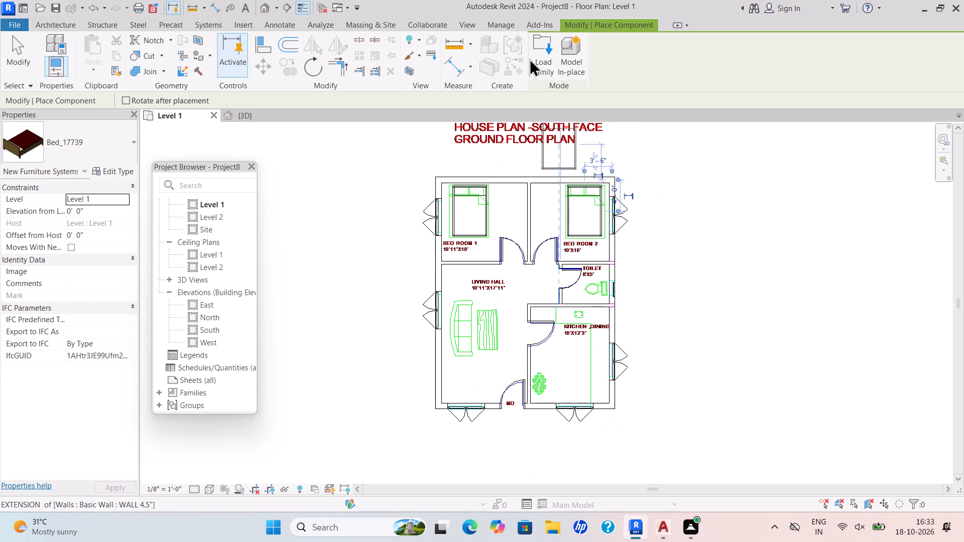
{"action": "key", "text": "Escape"}
{"action": "key", "text": "Escape"}
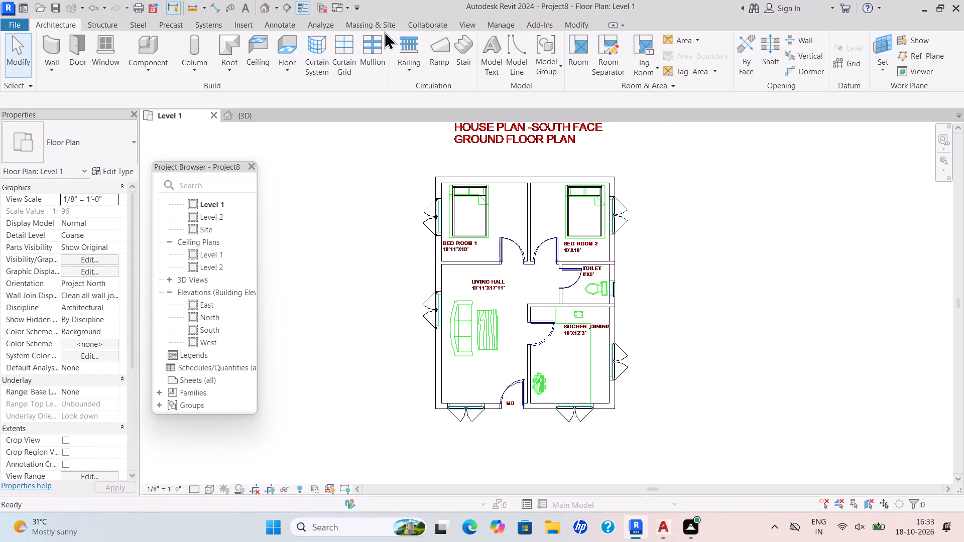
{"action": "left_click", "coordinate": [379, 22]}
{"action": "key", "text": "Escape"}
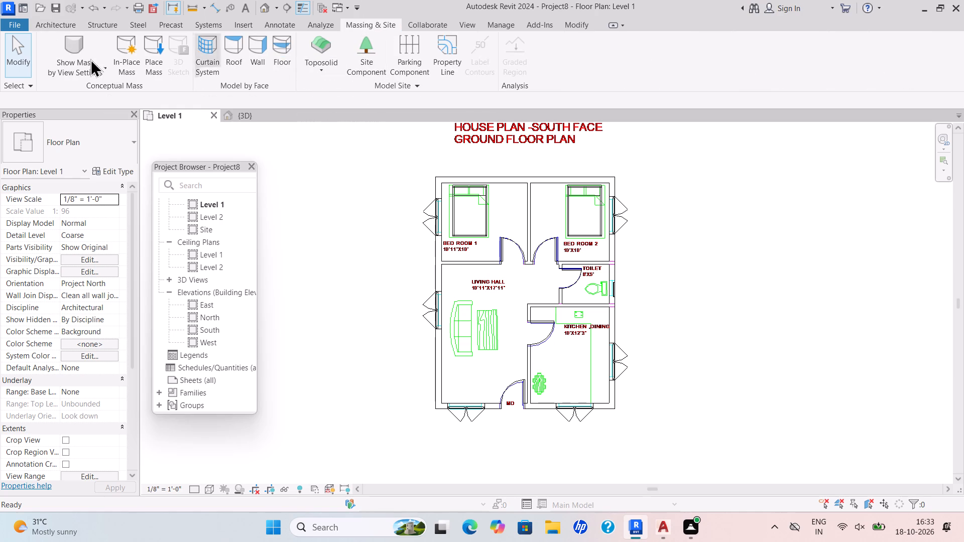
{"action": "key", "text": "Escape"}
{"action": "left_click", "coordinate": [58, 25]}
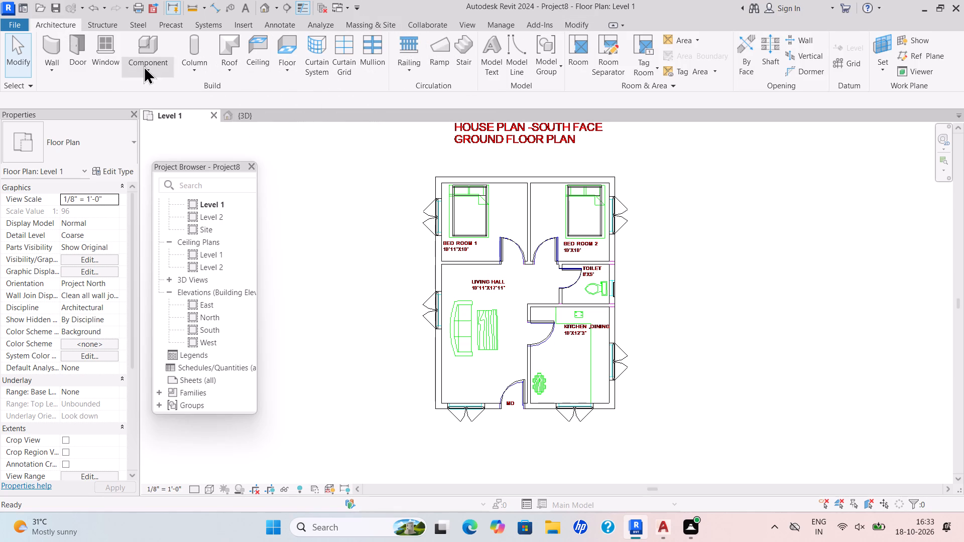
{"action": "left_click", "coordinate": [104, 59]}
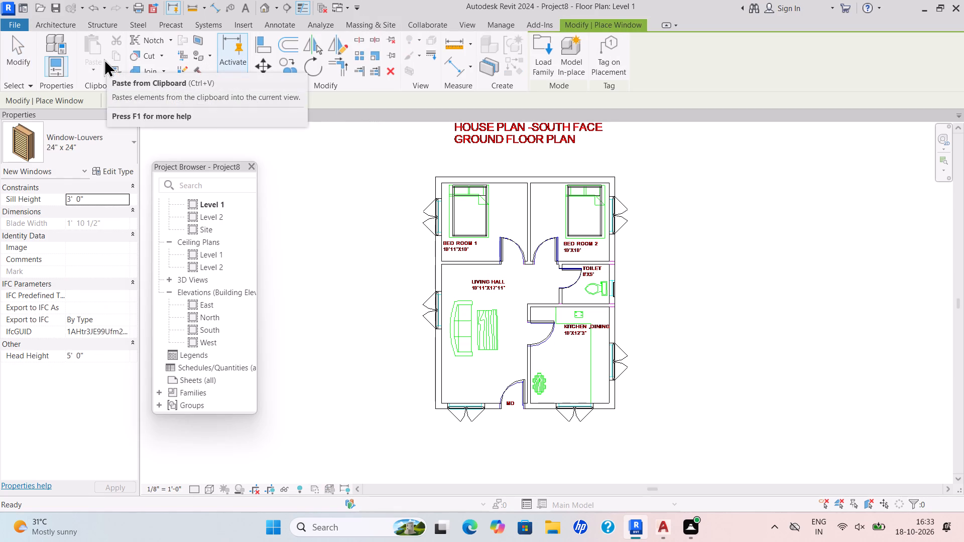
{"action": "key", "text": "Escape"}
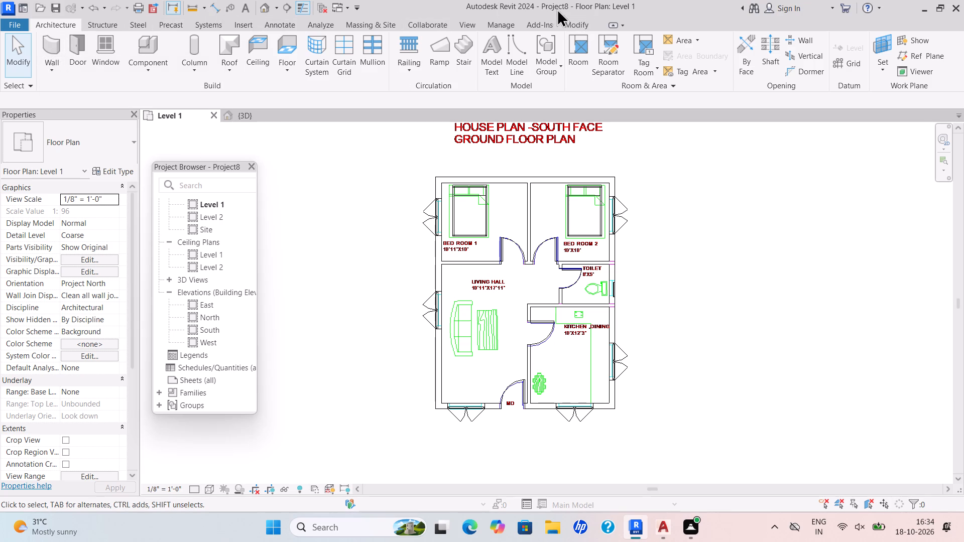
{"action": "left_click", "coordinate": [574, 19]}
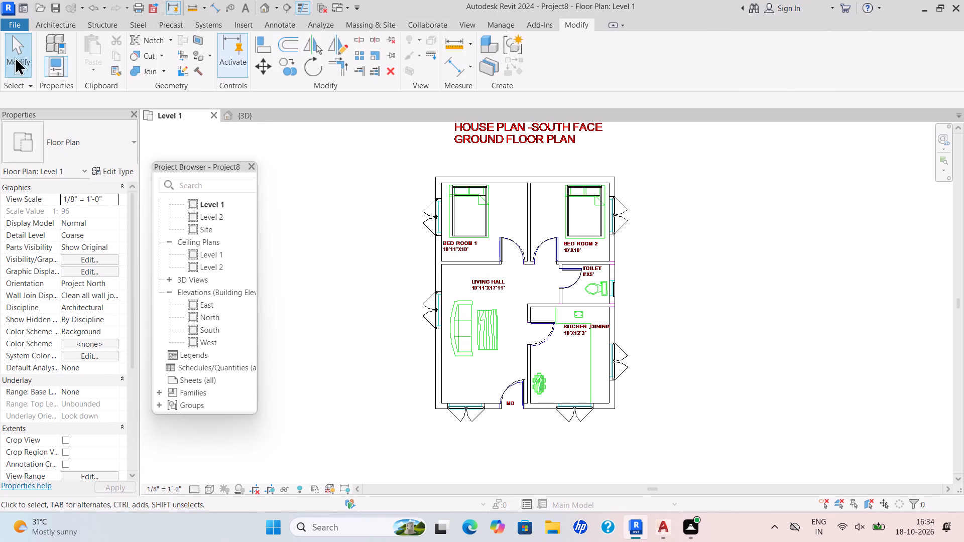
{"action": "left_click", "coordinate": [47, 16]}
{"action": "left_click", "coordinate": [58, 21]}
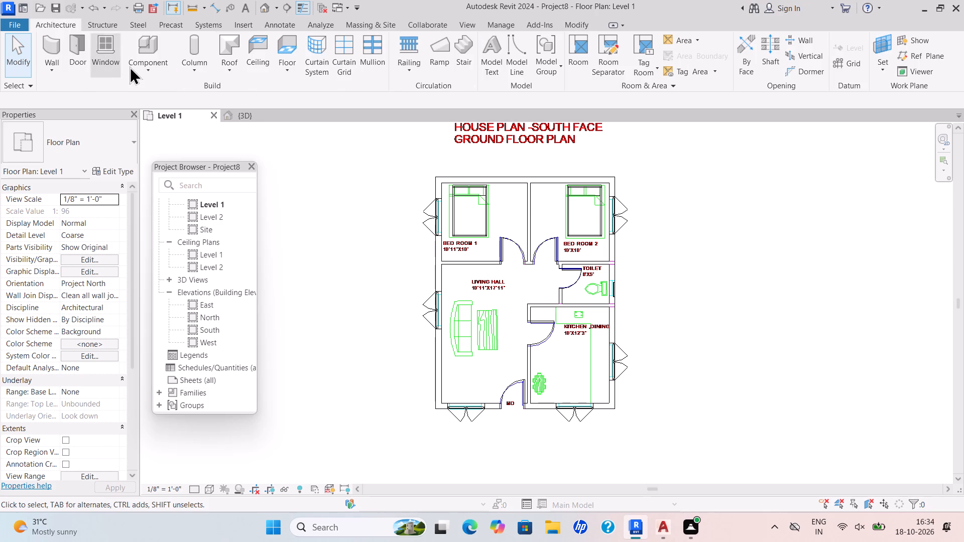
Start placing another component and load coffee_table_with_brass_mullions_11320 from the coffee table folder of SHUBHAM CITY.
{"action": "left_click", "coordinate": [135, 69]}
{"action": "left_click", "coordinate": [147, 87]}
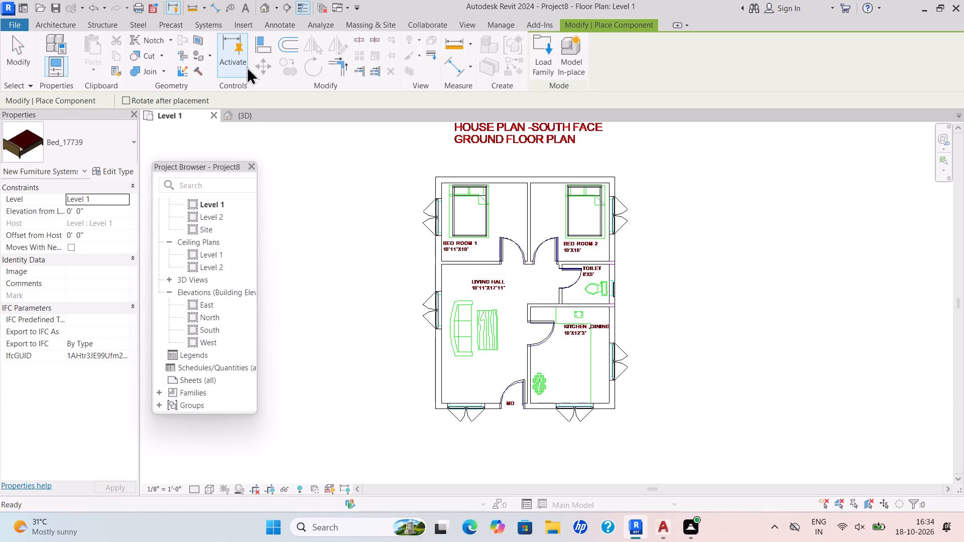
{"action": "left_click", "coordinate": [538, 71]}
{"action": "left_click", "coordinate": [539, 67]}
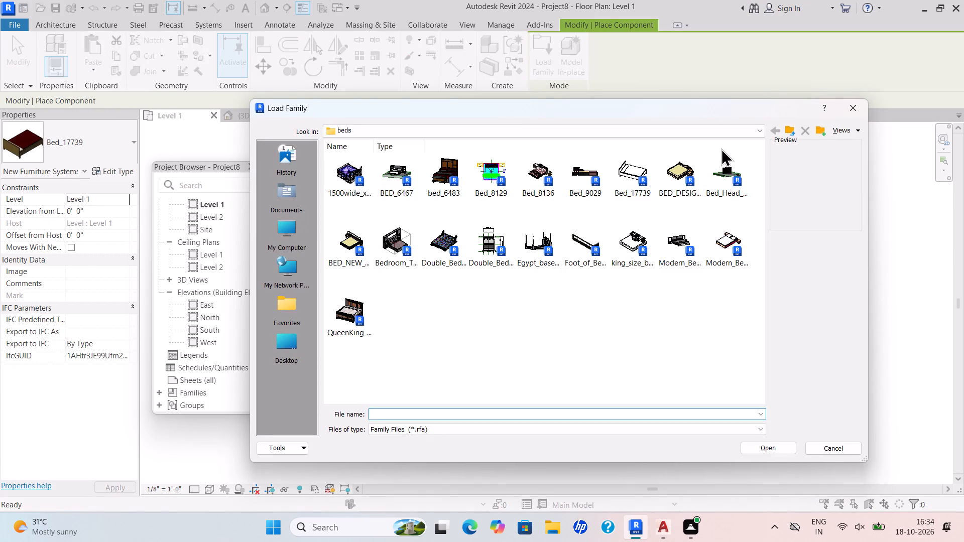
{"action": "left_click", "coordinate": [758, 132]}
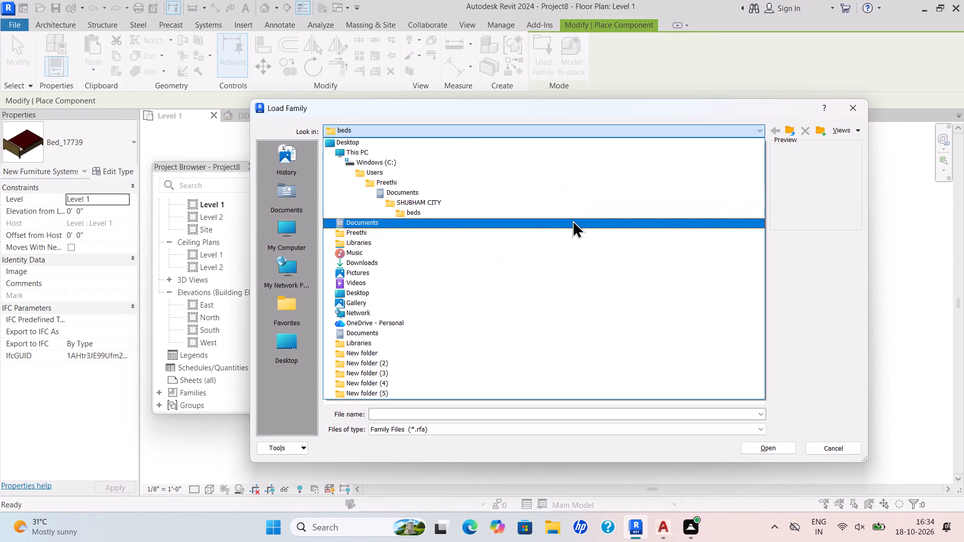
{"action": "left_click", "coordinate": [567, 201]}
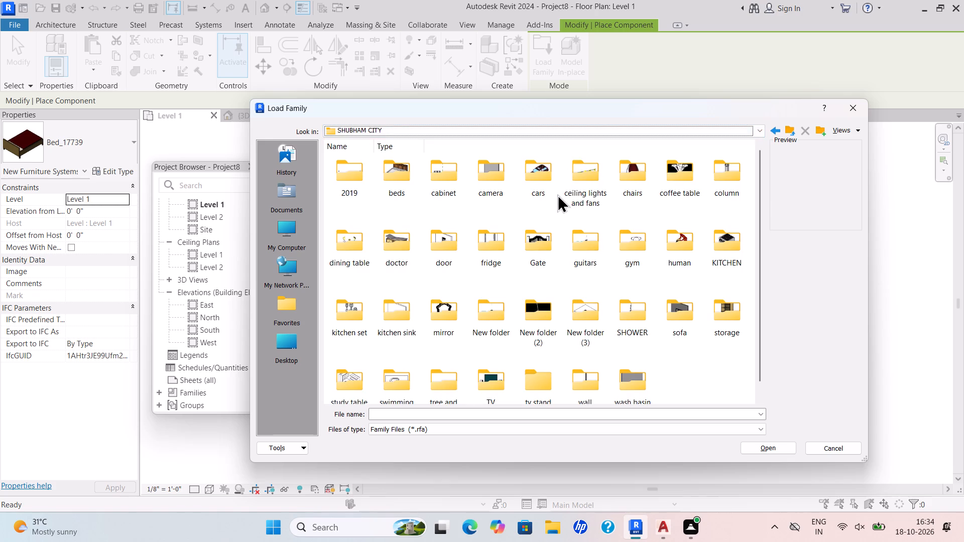
{"action": "left_click", "coordinate": [670, 199]}
{"action": "left_click", "coordinate": [669, 196]}
{"action": "double_click", "coordinate": [670, 185]}
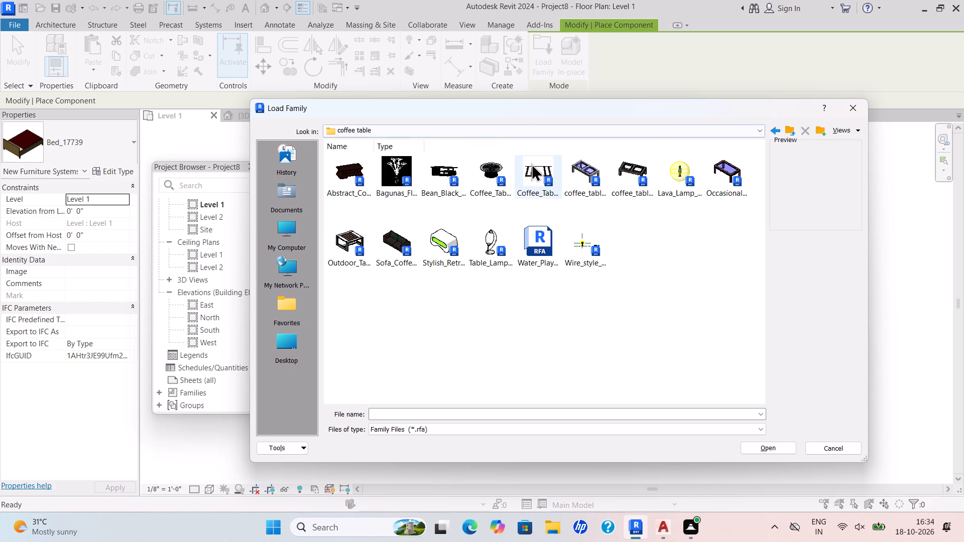
{"action": "double_click", "coordinate": [633, 169]}
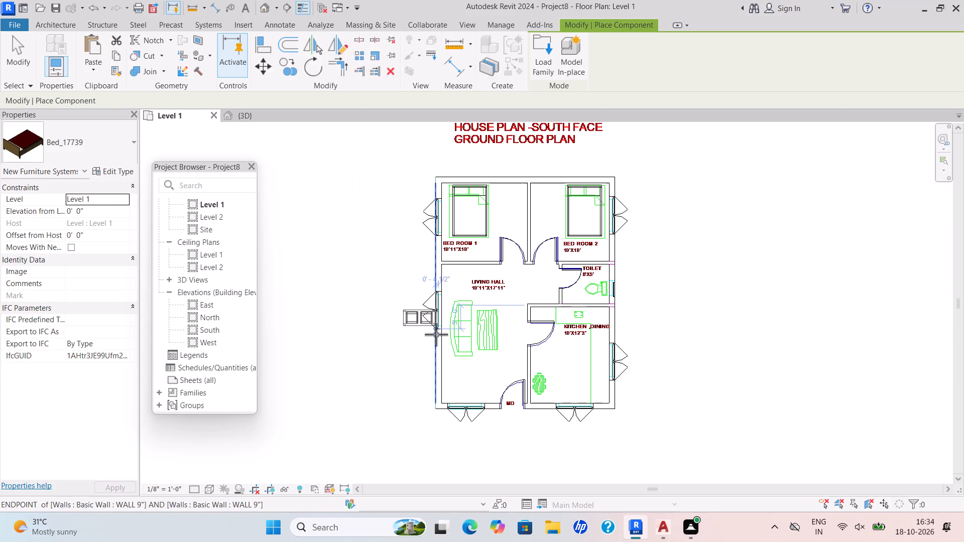
Rotate the coffee table to run north-south and place it at the table outline beside the sofa in the Living Hall.
{"action": "key", "text": "space"}
{"action": "scroll", "coordinate": [494, 325], "scroll_direction": "up", "scroll_amount": 2}
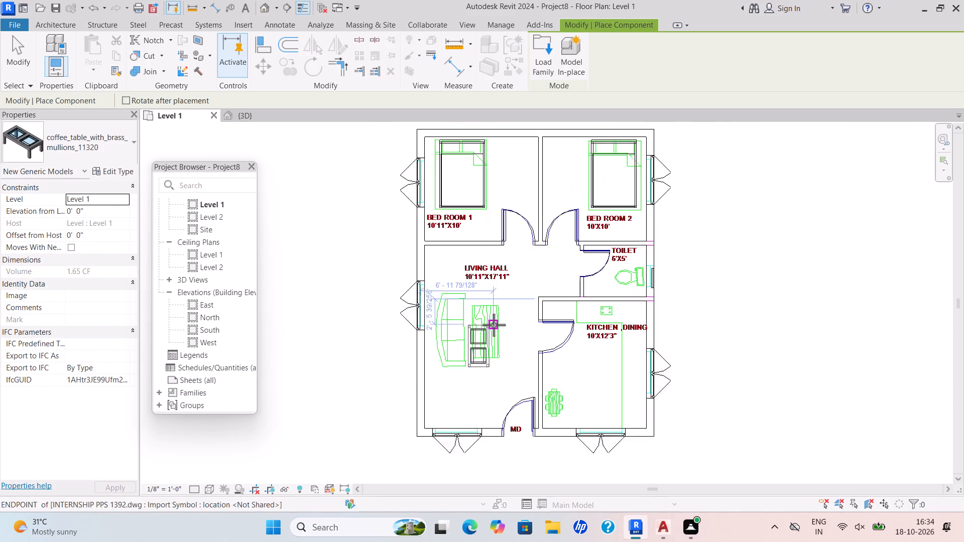
{"action": "scroll", "coordinate": [494, 325], "scroll_direction": "up", "scroll_amount": 2}
{"action": "left_click", "coordinate": [513, 308]}
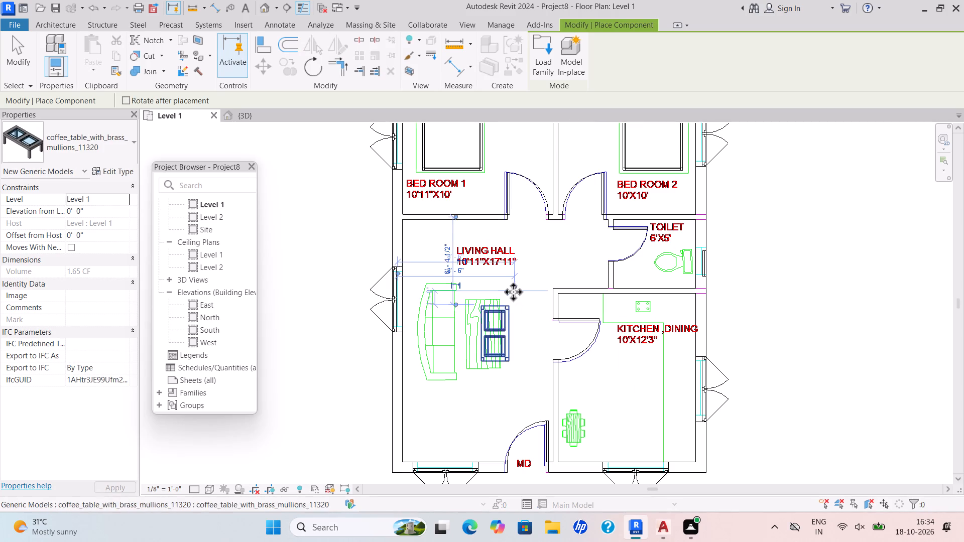
Load the Modern_C... sofa family from the sofa folder of SHUBHAM CITY for placement.
{"action": "double_click", "coordinate": [546, 47]}
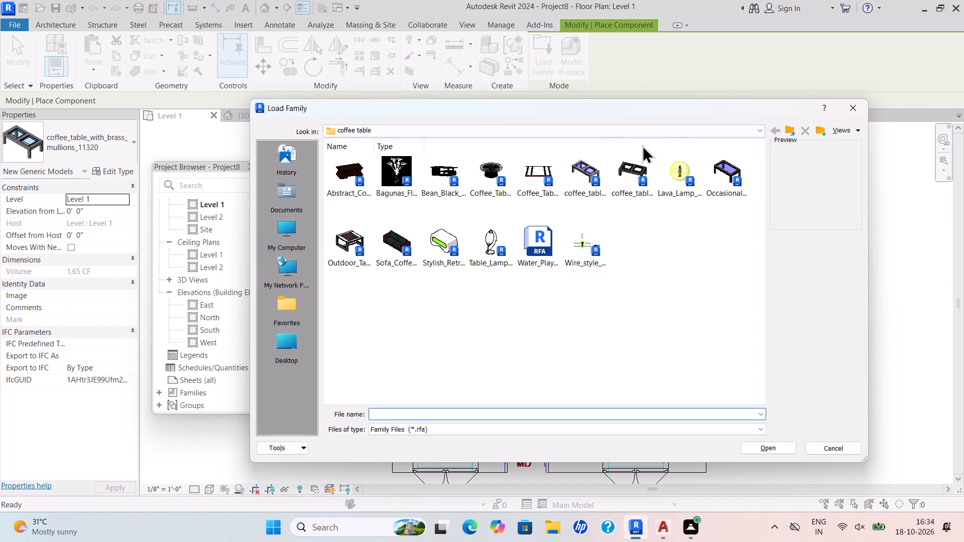
{"action": "left_click_drag", "start_coordinate": [753, 132], "coordinate": [758, 132]}
{"action": "left_click", "coordinate": [486, 202]}
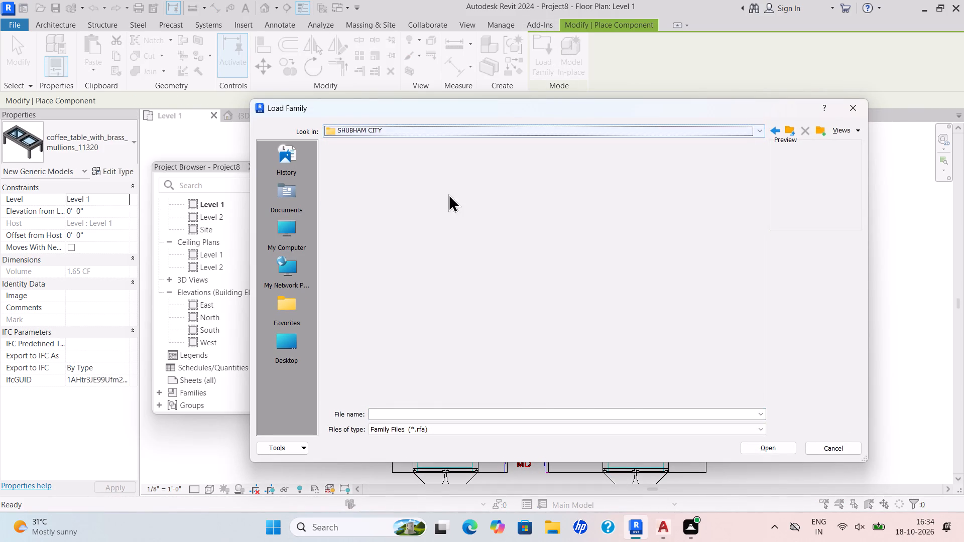
{"action": "scroll", "coordinate": [408, 184], "scroll_direction": "down", "scroll_amount": 4}
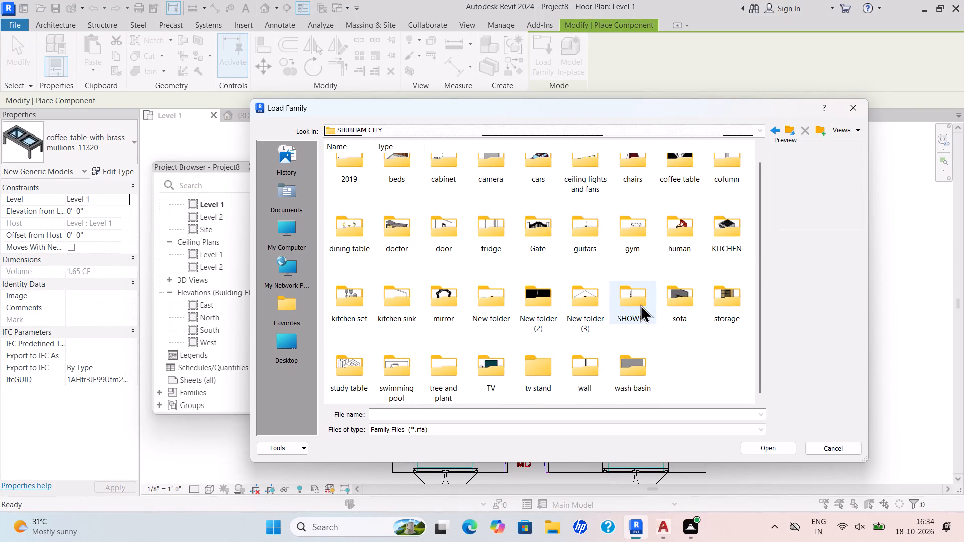
{"action": "double_click", "coordinate": [671, 310]}
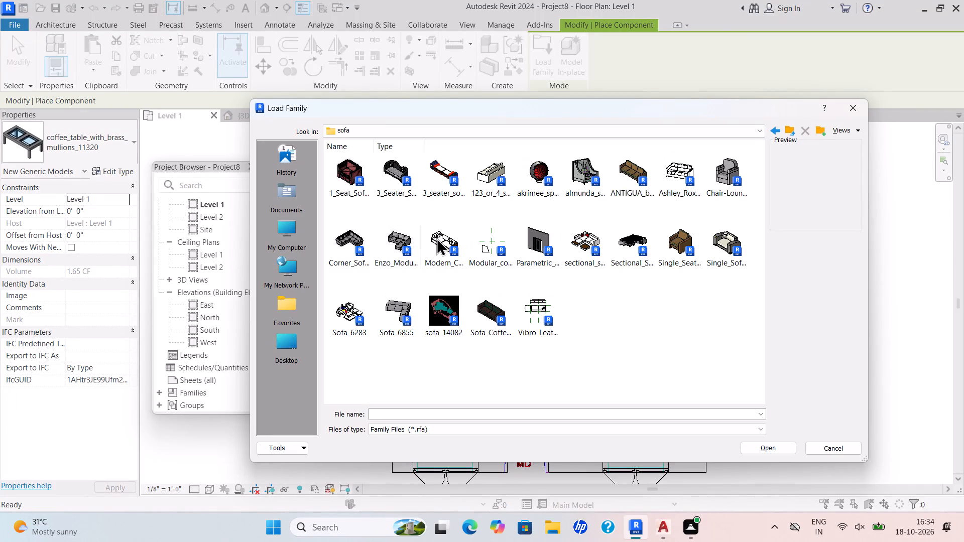
{"action": "double_click", "coordinate": [446, 243]}
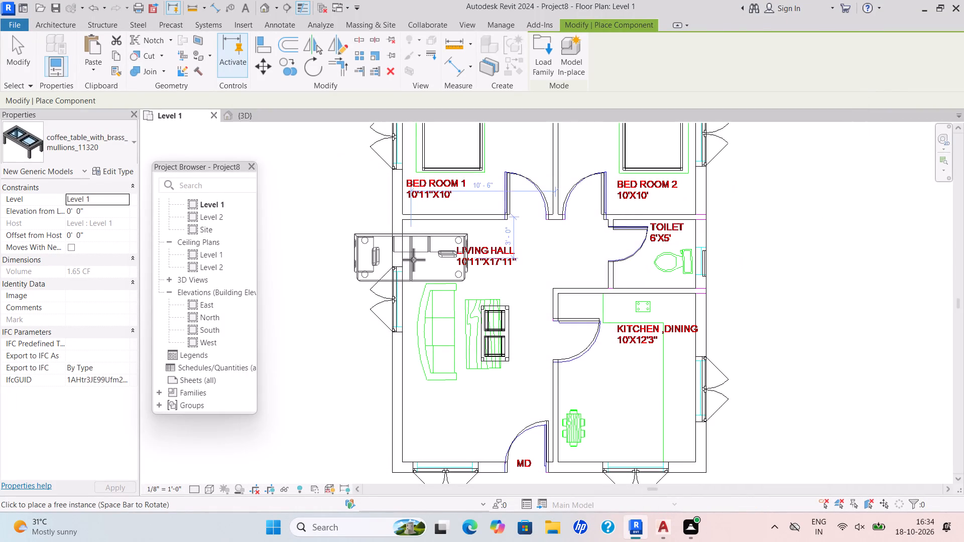
Rotate the Modern_Couch_11512 to run north-south and place it over the sofa outline in the Living Hall, centred about 3'-6" from the west wall.
{"action": "key", "text": "space"}
{"action": "key", "text": "space"}
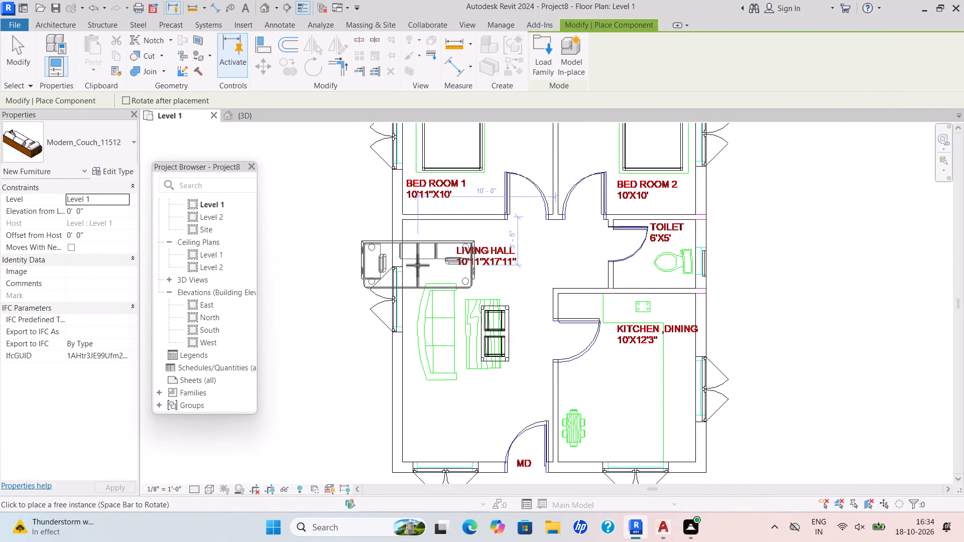
{"action": "key", "text": "space"}
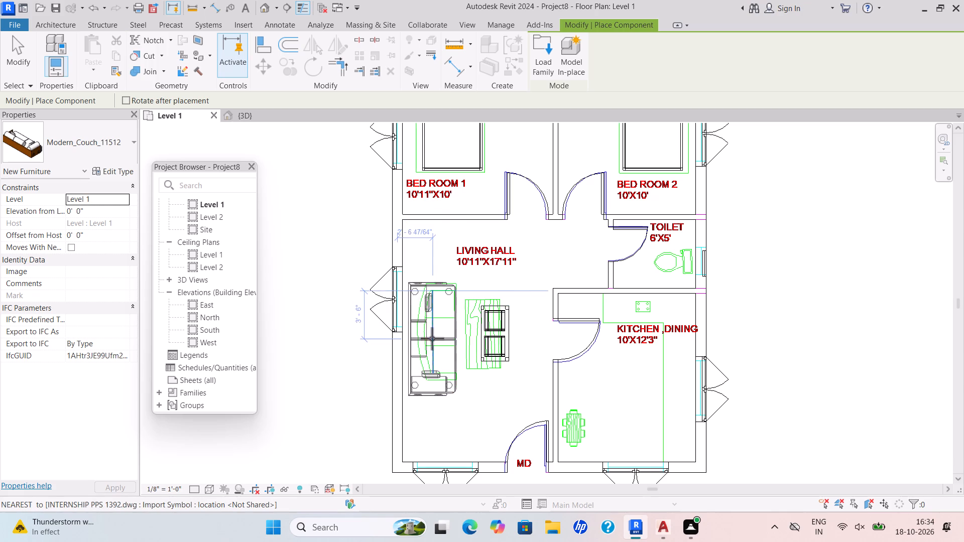
{"action": "left_click", "coordinate": [443, 338]}
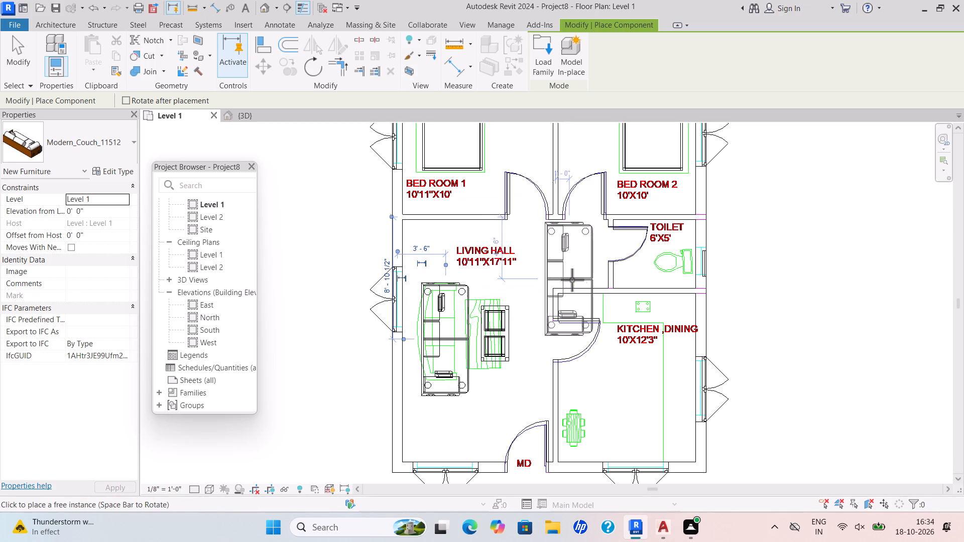
{"action": "key", "text": "Escape"}
{"action": "key", "text": "Escape"}
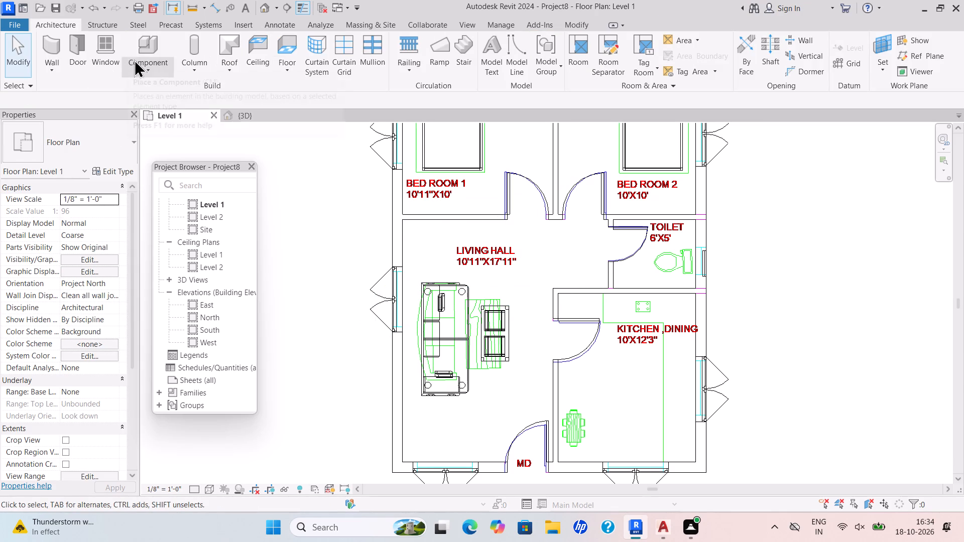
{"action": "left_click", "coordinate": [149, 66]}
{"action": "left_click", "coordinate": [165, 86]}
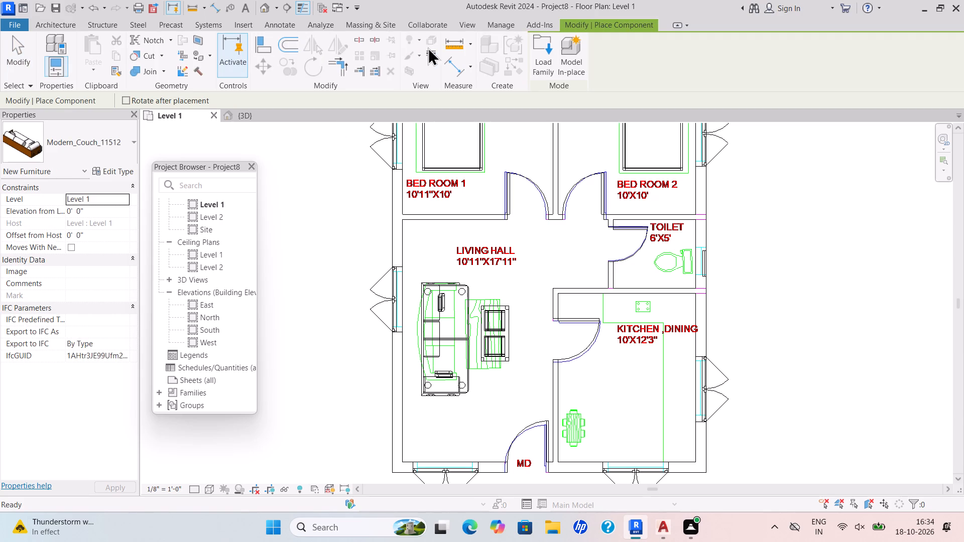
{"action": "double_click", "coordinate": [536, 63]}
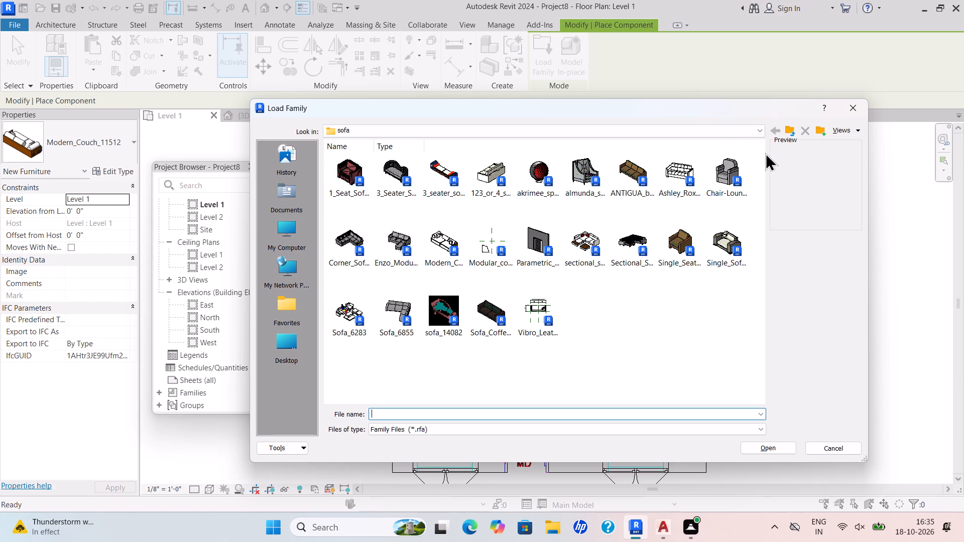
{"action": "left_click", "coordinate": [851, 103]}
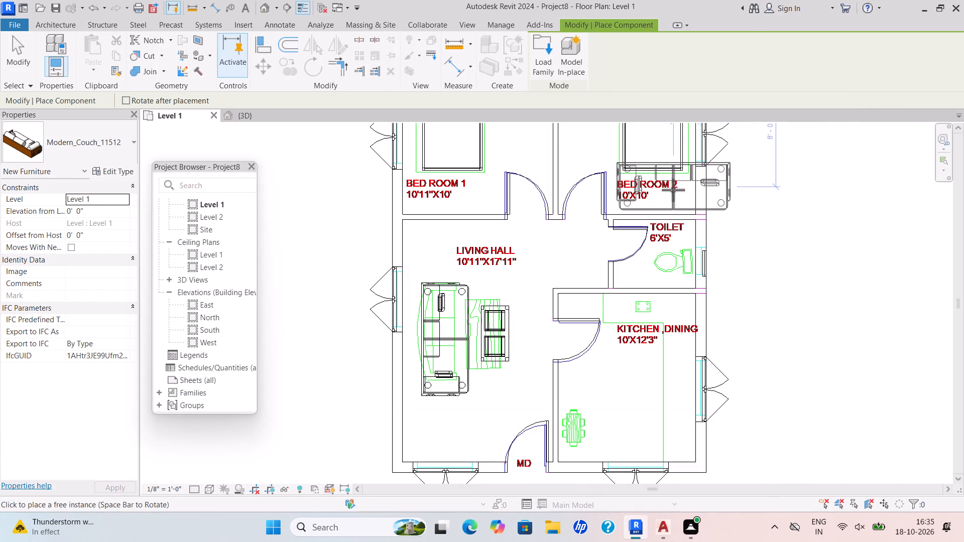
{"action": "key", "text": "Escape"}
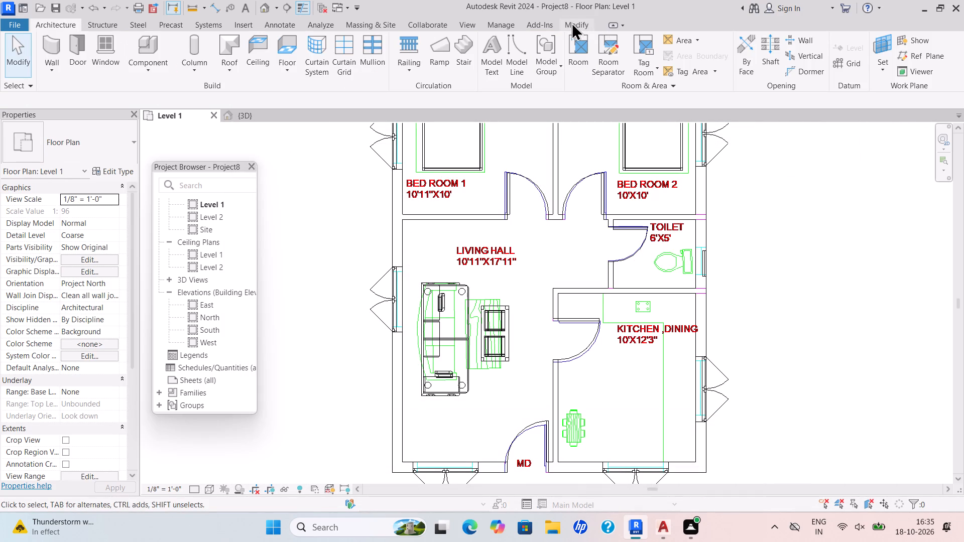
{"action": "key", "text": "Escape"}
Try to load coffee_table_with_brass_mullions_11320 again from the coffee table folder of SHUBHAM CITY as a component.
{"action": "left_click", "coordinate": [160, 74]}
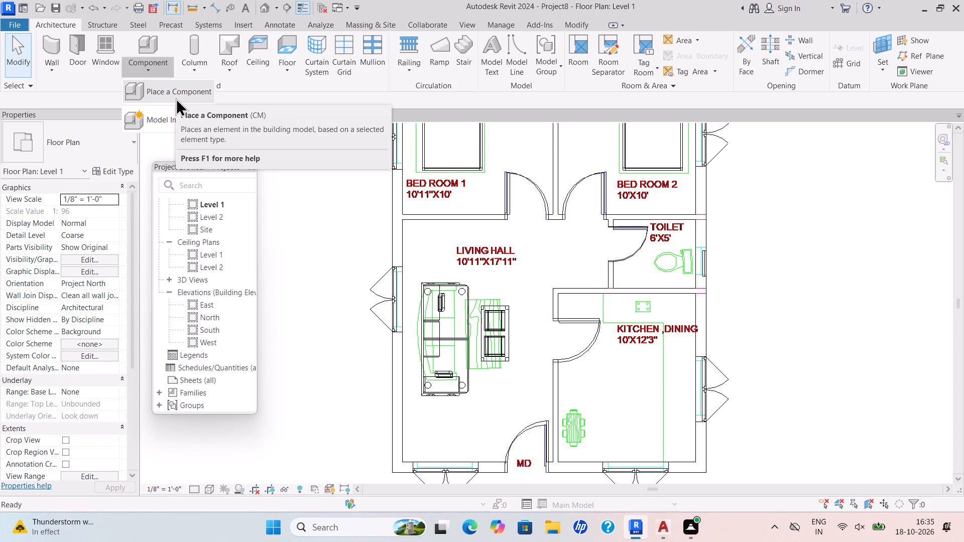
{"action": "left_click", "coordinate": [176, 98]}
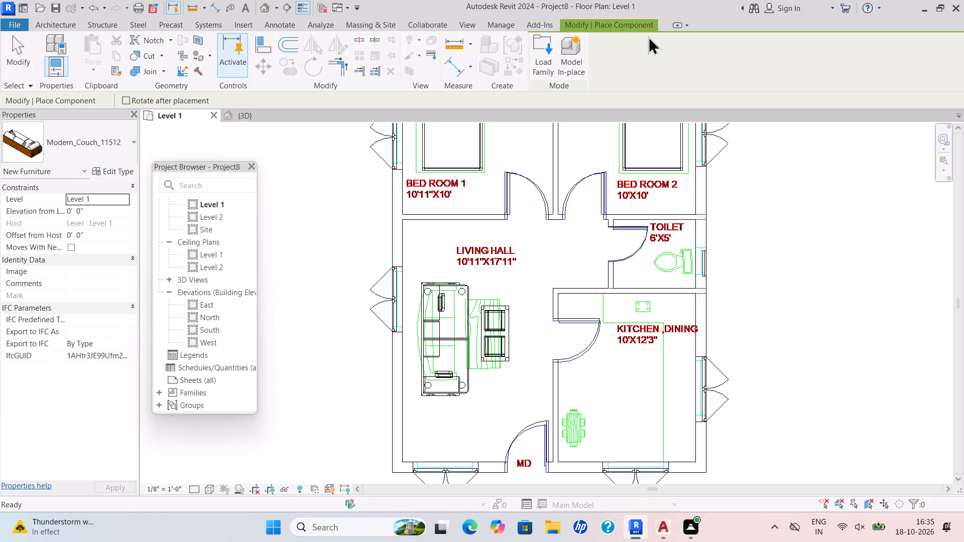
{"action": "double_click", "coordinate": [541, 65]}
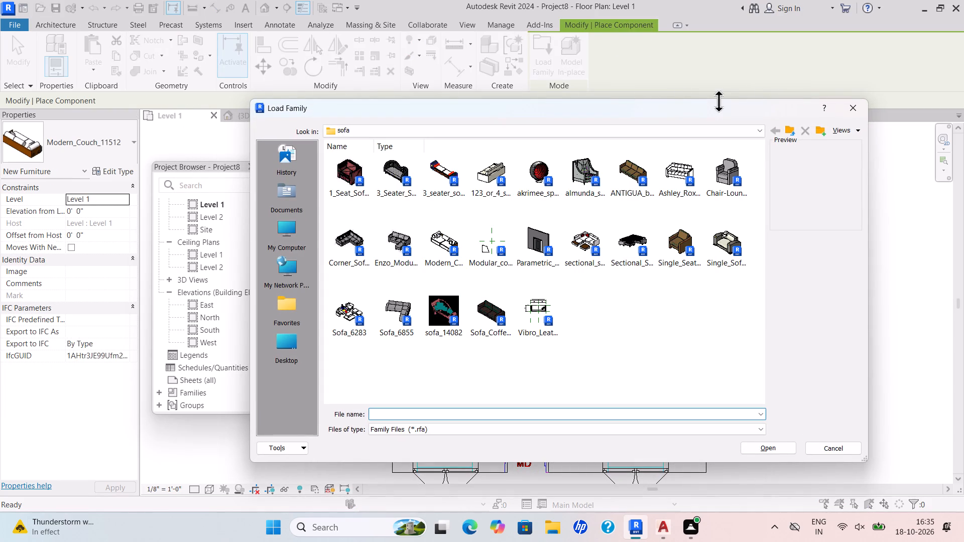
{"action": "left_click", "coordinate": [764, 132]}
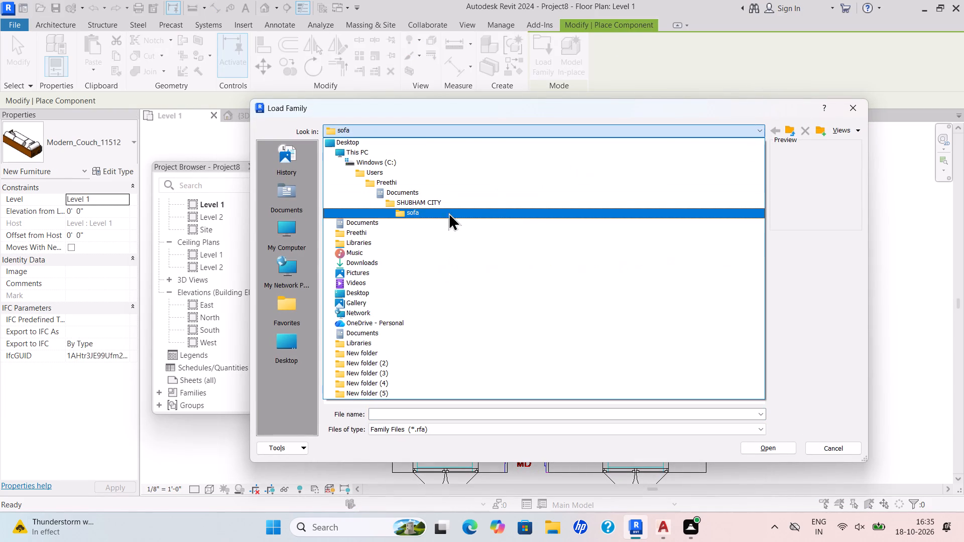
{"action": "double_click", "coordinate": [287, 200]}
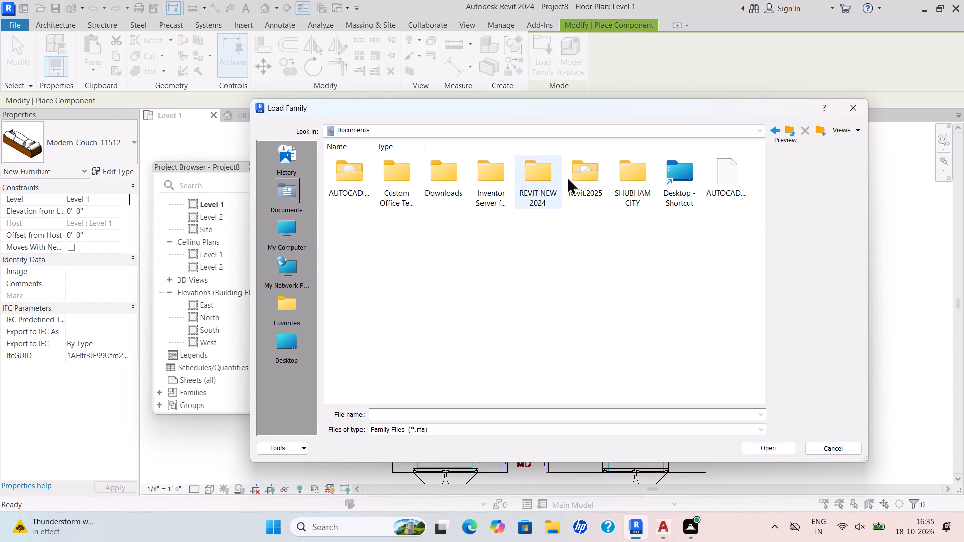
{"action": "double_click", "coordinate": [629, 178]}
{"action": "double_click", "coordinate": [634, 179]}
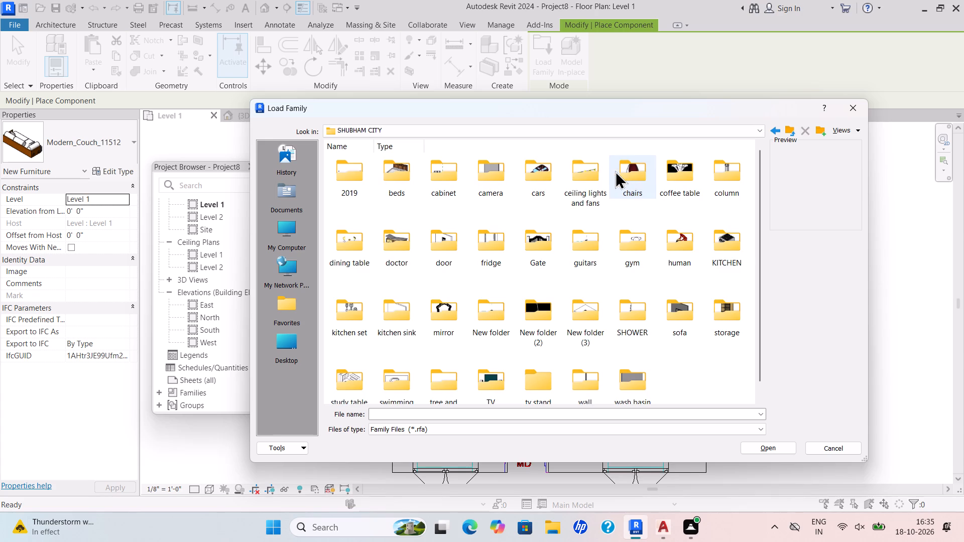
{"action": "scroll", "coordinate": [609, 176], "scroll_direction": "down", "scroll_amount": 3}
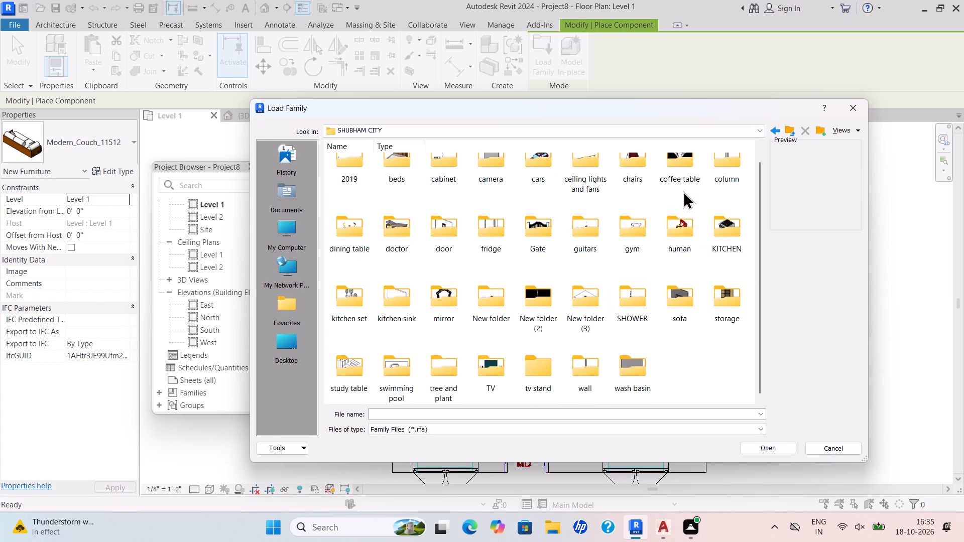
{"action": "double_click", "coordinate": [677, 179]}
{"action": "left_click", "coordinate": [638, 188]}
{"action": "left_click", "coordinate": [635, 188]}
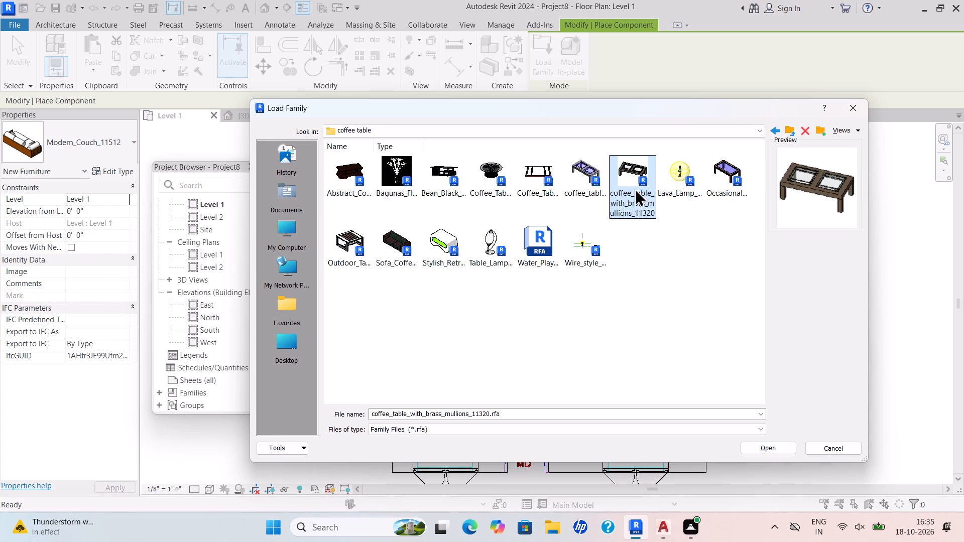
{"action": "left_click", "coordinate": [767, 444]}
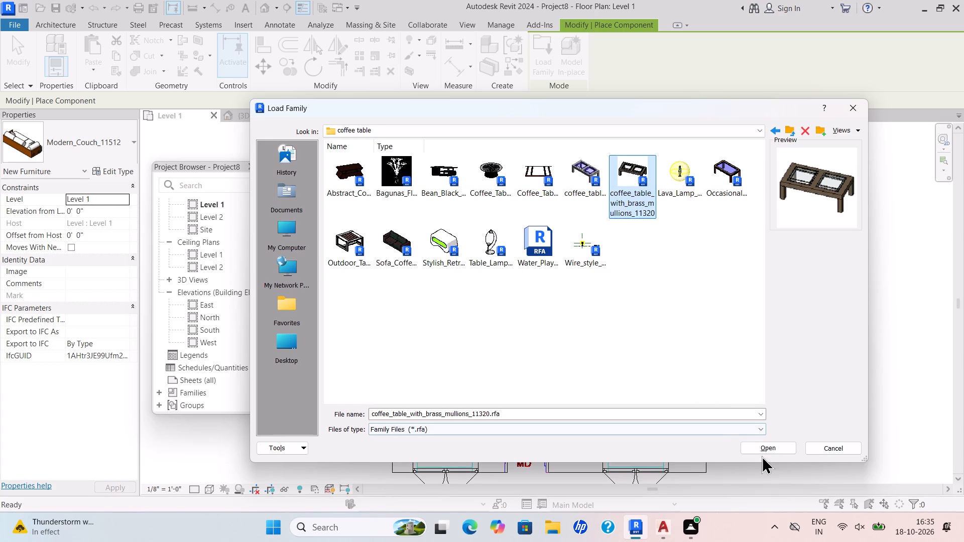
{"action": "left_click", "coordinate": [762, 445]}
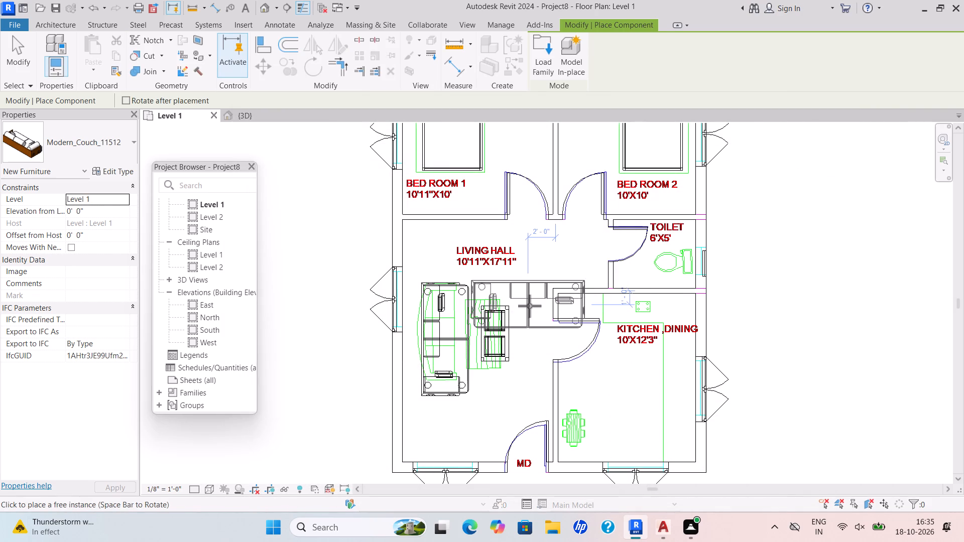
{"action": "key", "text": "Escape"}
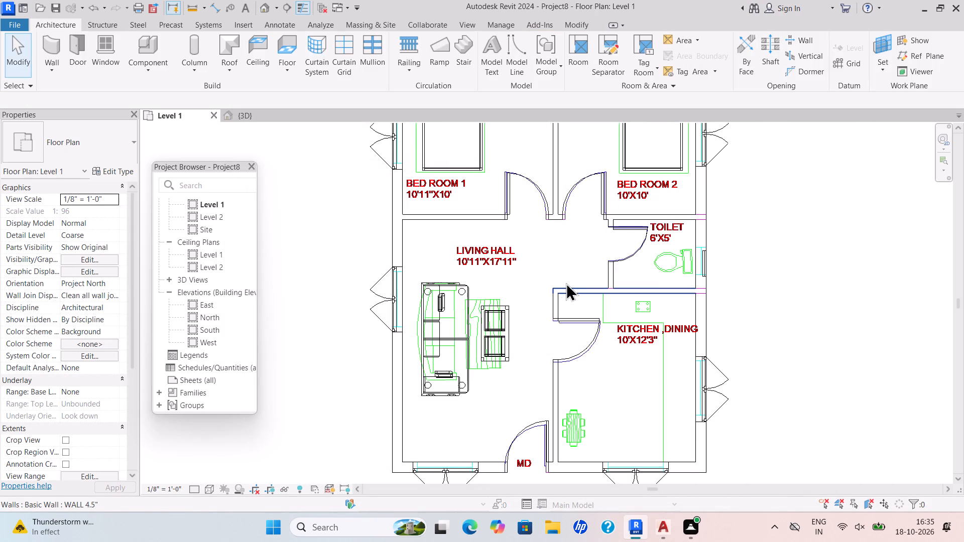
Load the Dining_Table_w_Chairs_11374 family from the dining table folder of SHUBHAM CITY.
{"action": "left_click", "coordinate": [152, 78]}
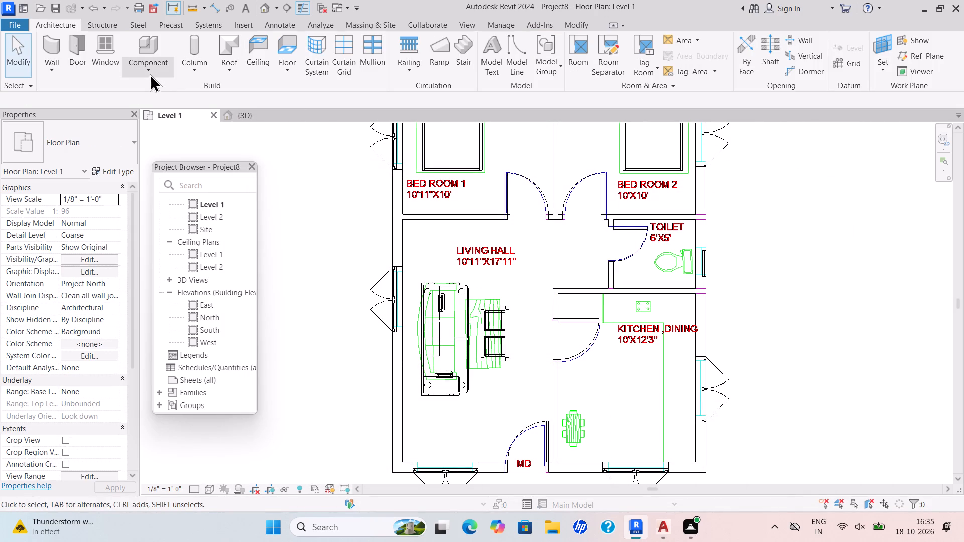
{"action": "left_click", "coordinate": [146, 68]}
{"action": "left_click", "coordinate": [164, 89]}
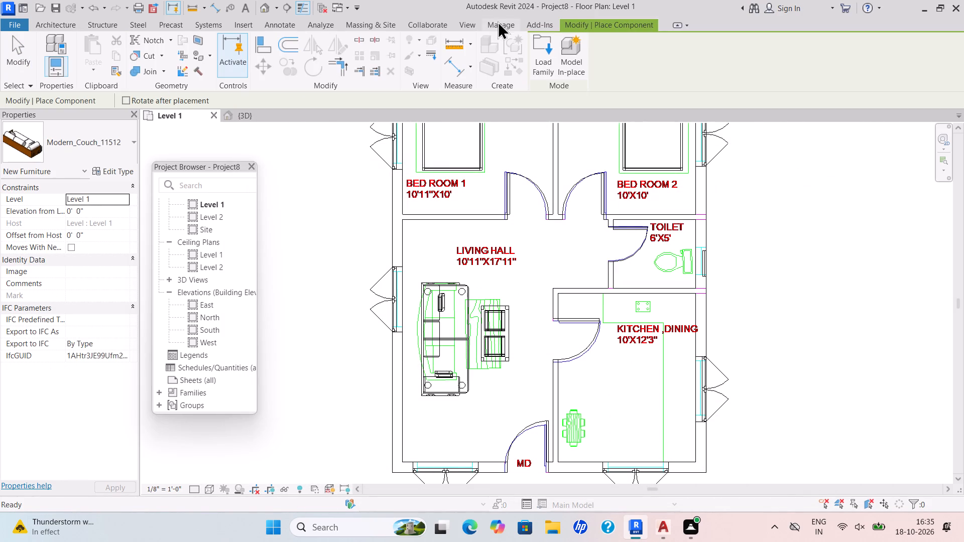
{"action": "double_click", "coordinate": [540, 53]}
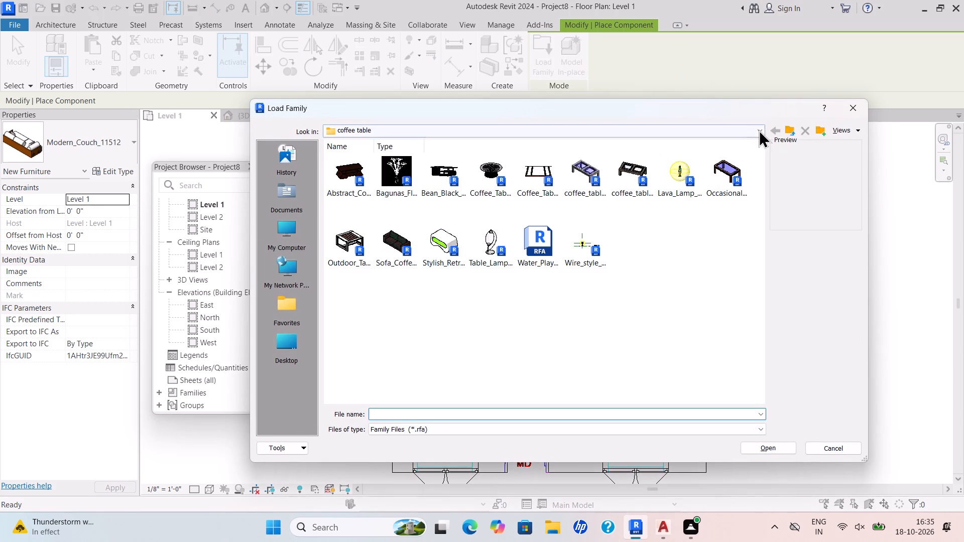
{"action": "left_click", "coordinate": [760, 130]}
{"action": "left_click", "coordinate": [662, 206]}
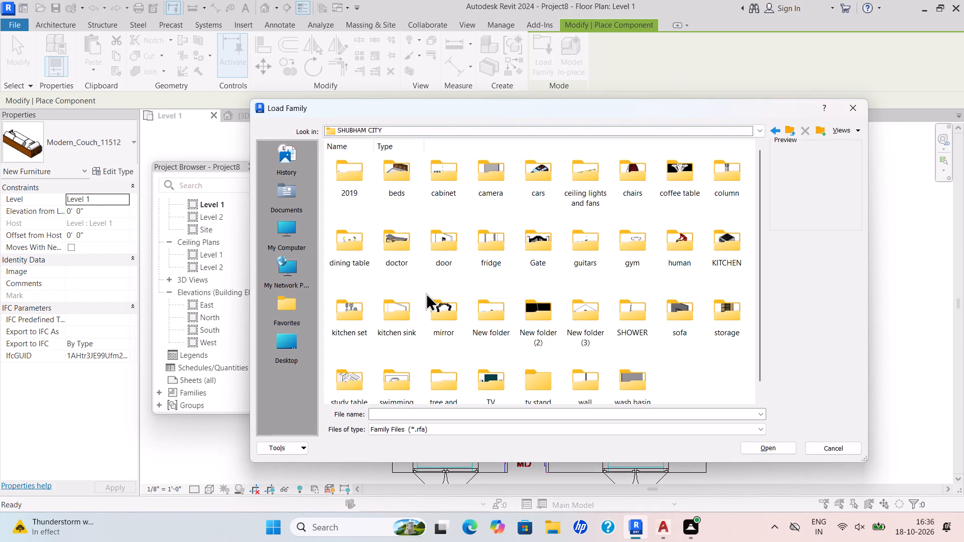
{"action": "double_click", "coordinate": [353, 259]}
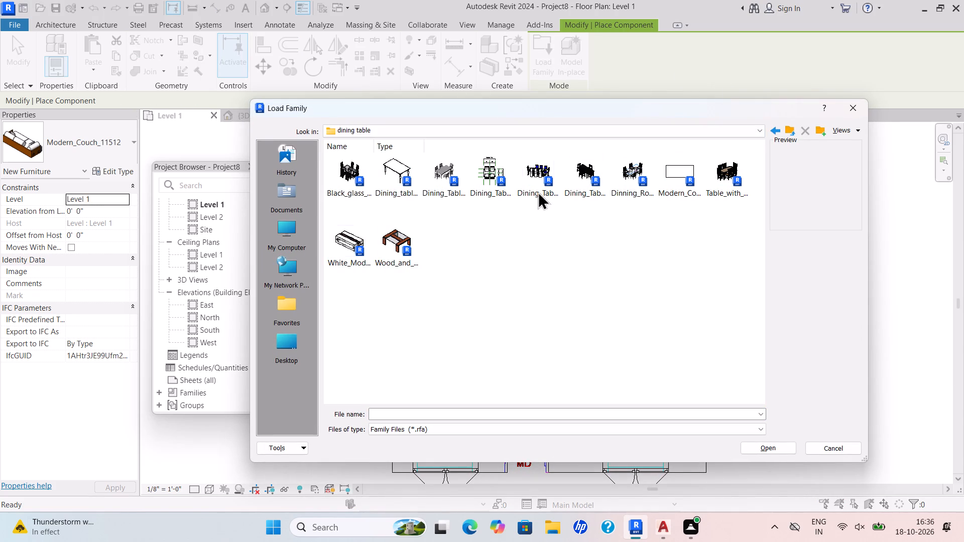
{"action": "double_click", "coordinate": [589, 190]}
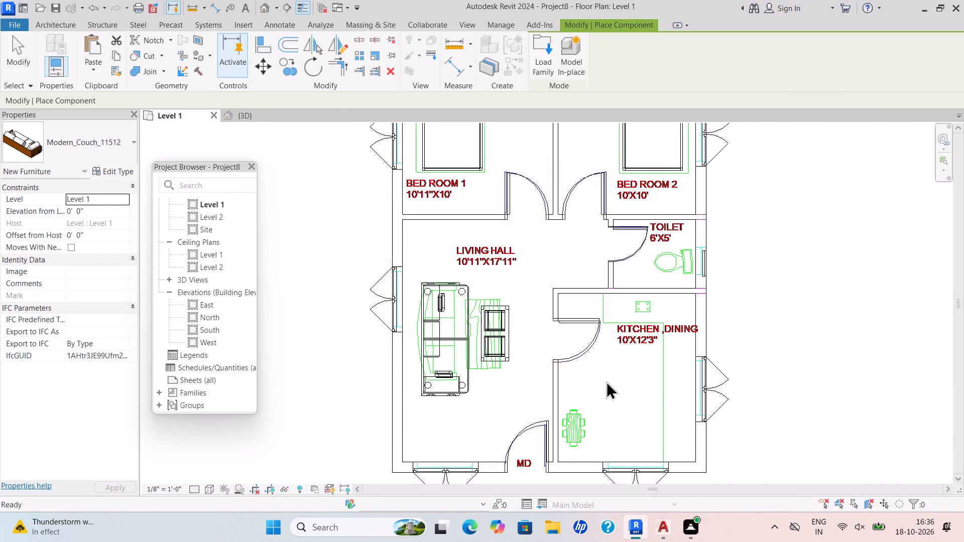
{"action": "key", "text": "Escape"}
{"action": "key", "text": "Escape"}
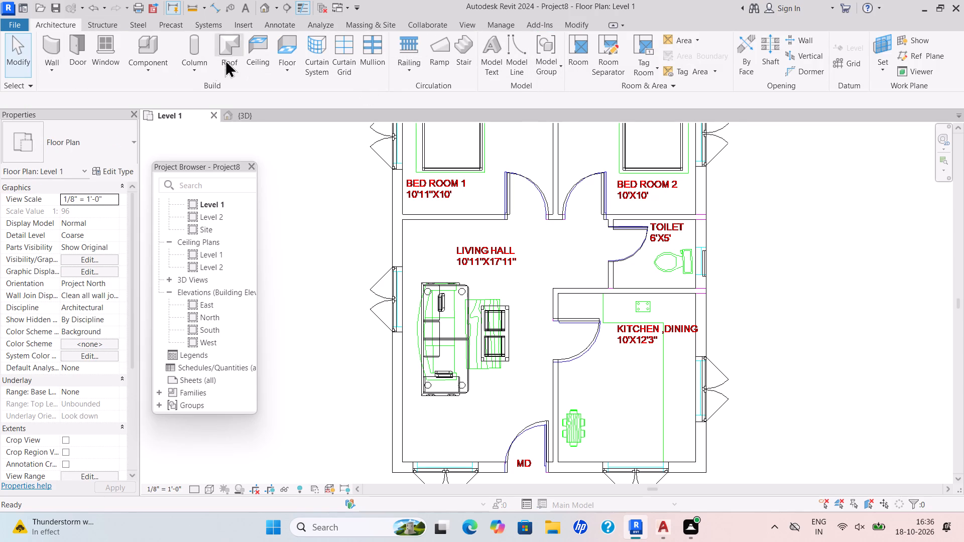
Start placing a component and reload Dining_Table_w_Chairs_11374 from the dining table folder of SHUBHAM CITY for placement.
{"action": "left_click", "coordinate": [159, 70]}
{"action": "left_click", "coordinate": [183, 88]}
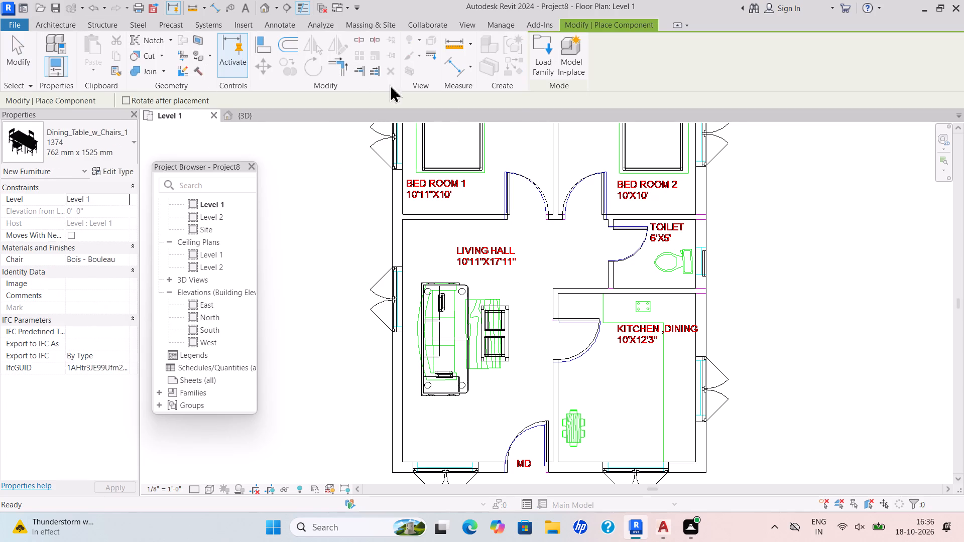
{"action": "left_click", "coordinate": [553, 60]}
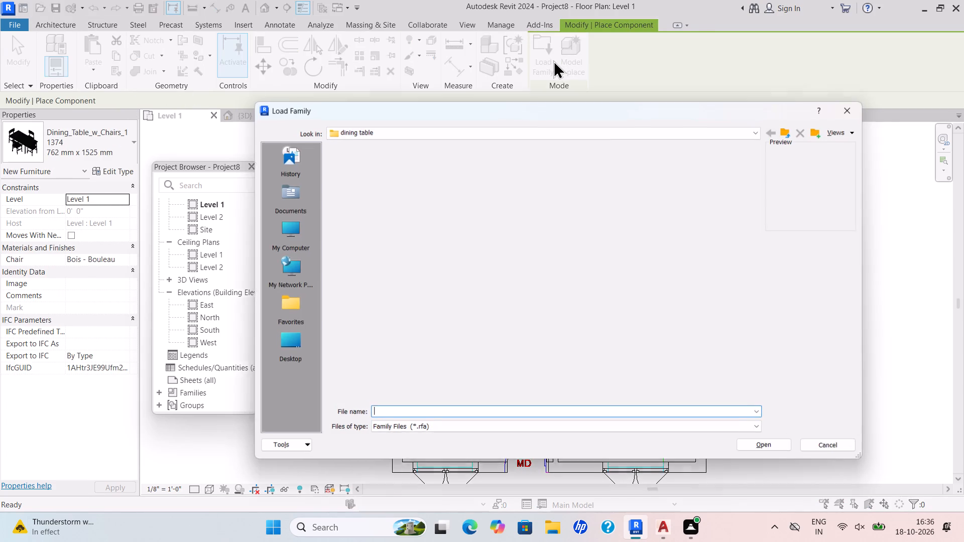
{"action": "left_click", "coordinate": [751, 130]}
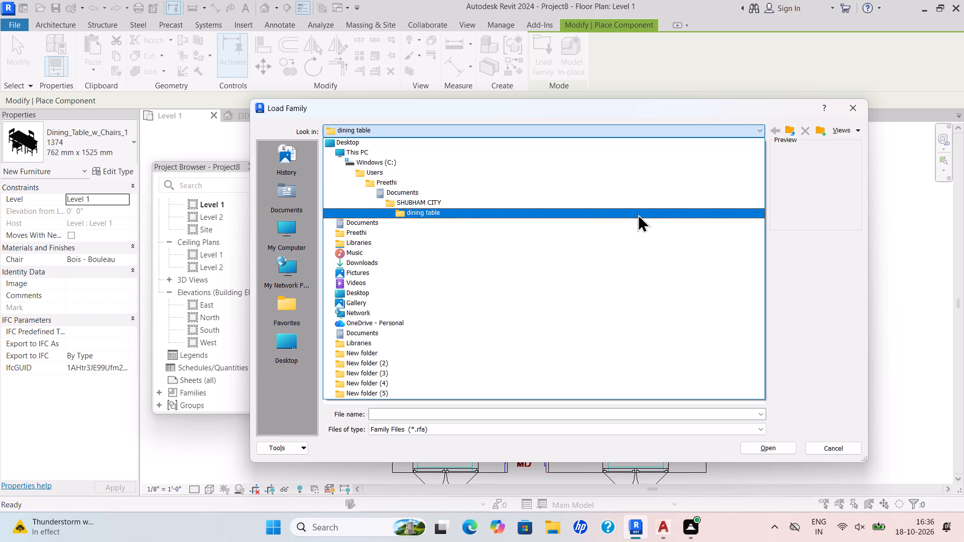
{"action": "left_click", "coordinate": [633, 202]}
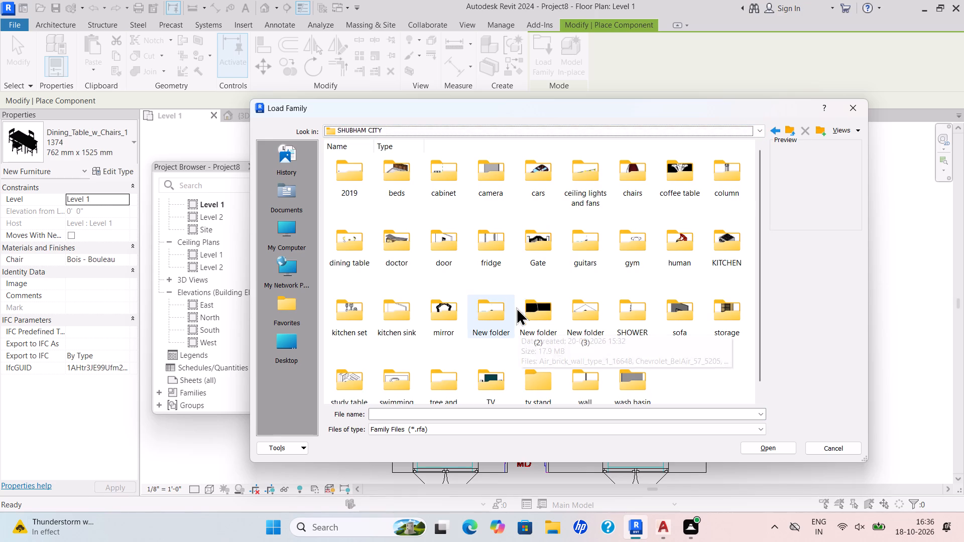
{"action": "scroll", "coordinate": [532, 255], "scroll_direction": "down", "scroll_amount": 5}
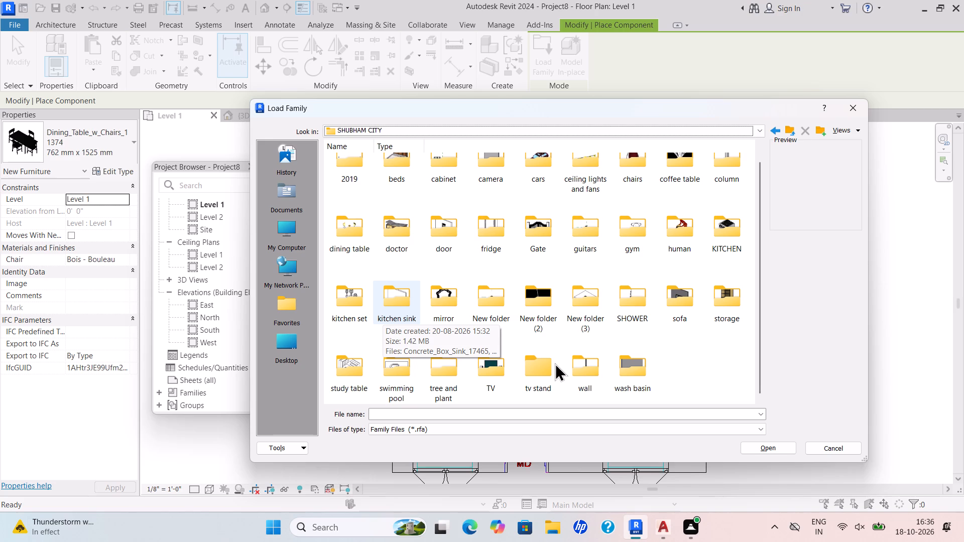
{"action": "scroll", "coordinate": [401, 346], "scroll_direction": "down", "scroll_amount": 4}
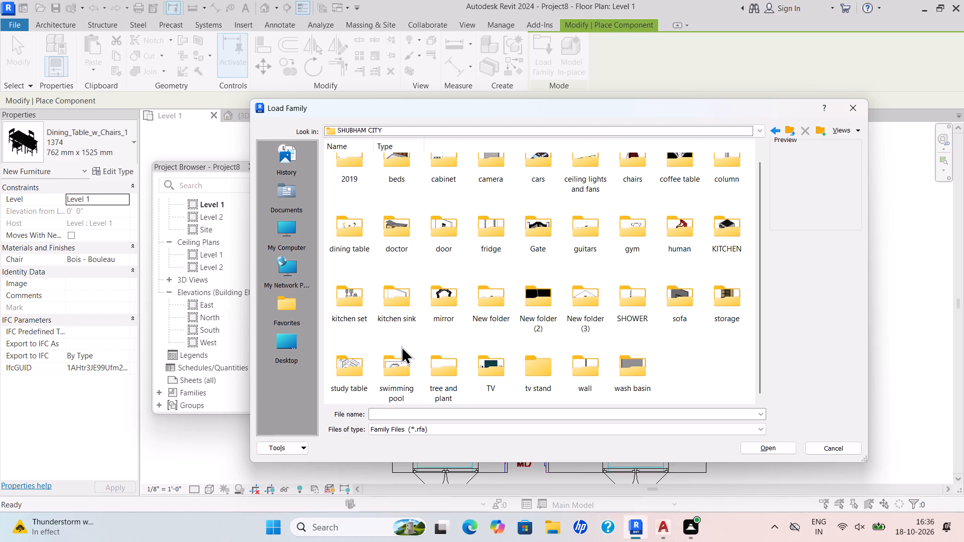
{"action": "double_click", "coordinate": [360, 230]}
{"action": "double_click", "coordinate": [357, 229]}
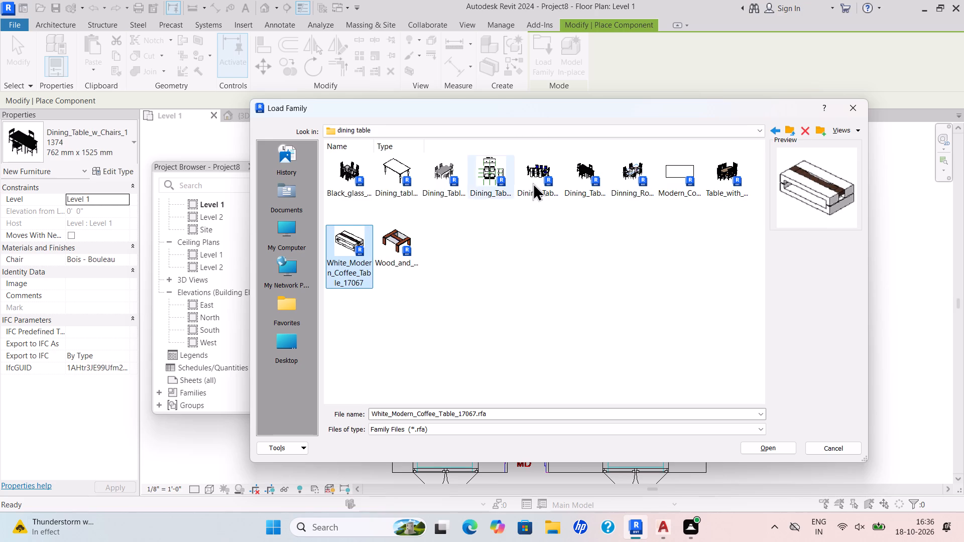
{"action": "left_click", "coordinate": [596, 182]}
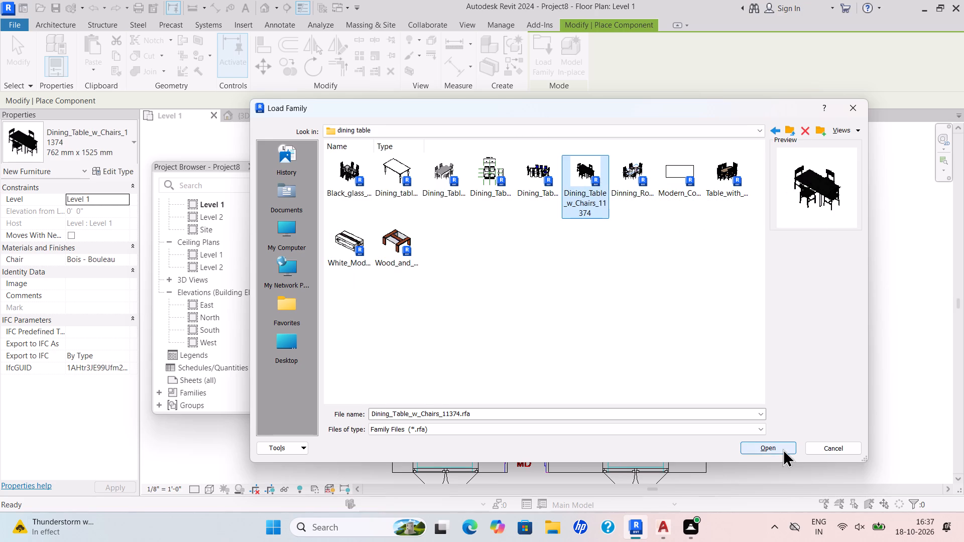
{"action": "left_click", "coordinate": [782, 449]}
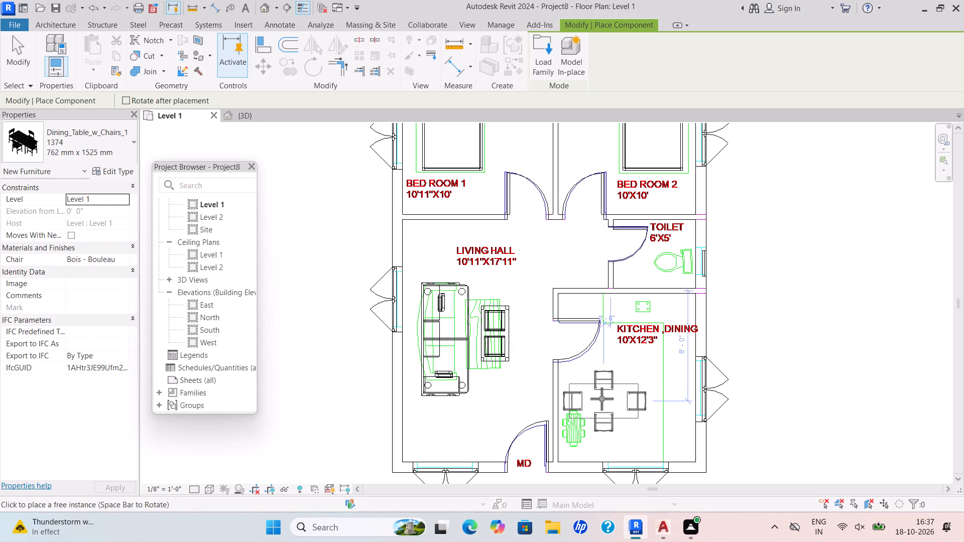
Rotate the Dining_Table_w_Chairs_11374 to run north-south and place it in Kitchen, Dining beside the west partition, about 8'-0" south of the north wall.
{"action": "key", "text": "space"}
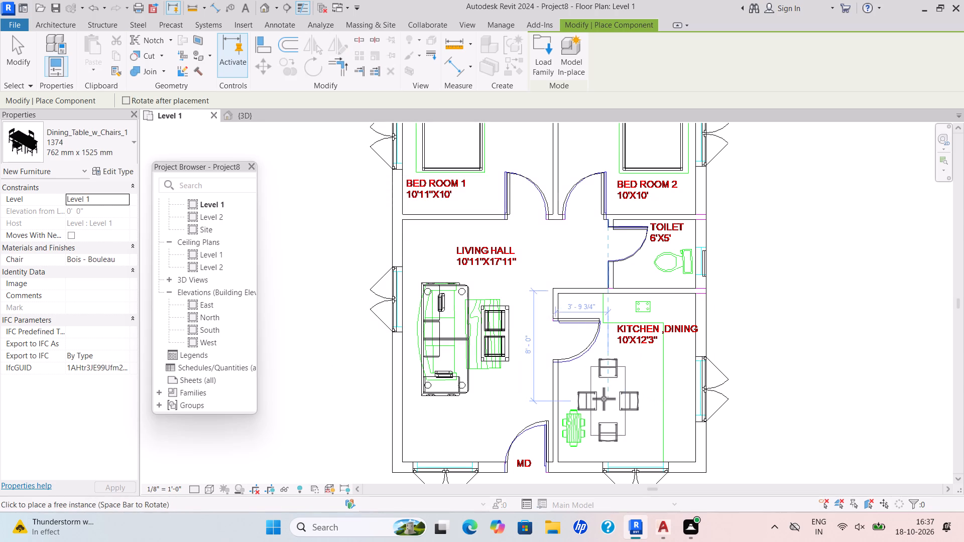
{"action": "left_click", "coordinate": [590, 404]}
{"action": "key", "text": "Escape"}
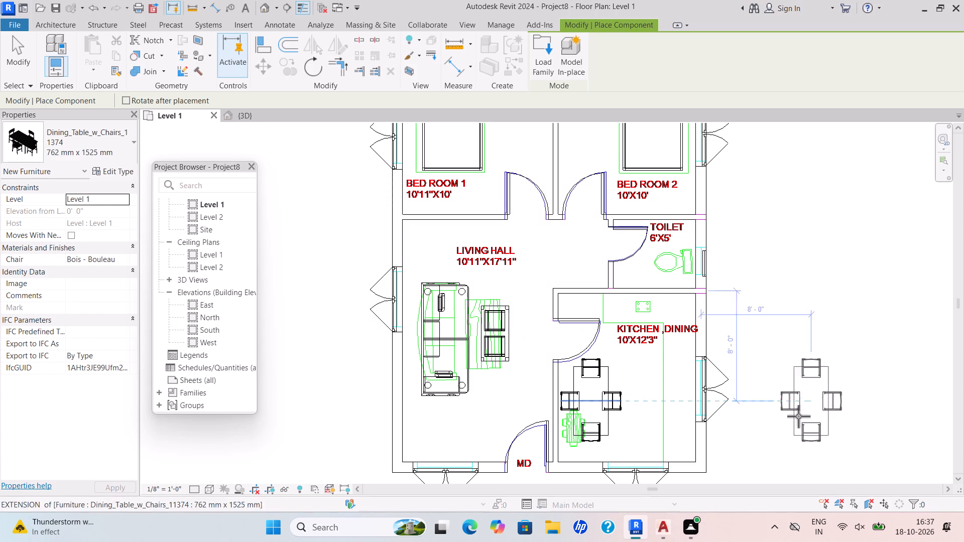
{"action": "key", "text": "Escape"}
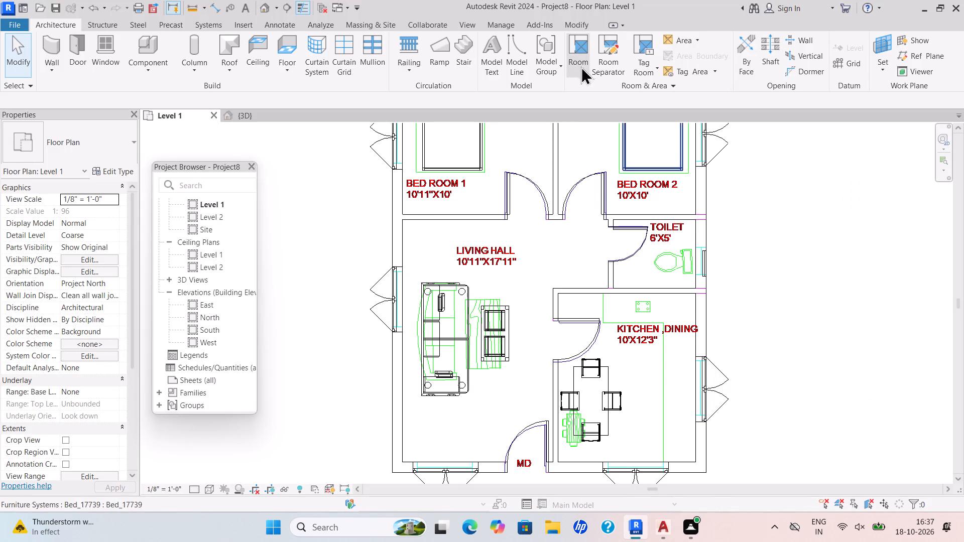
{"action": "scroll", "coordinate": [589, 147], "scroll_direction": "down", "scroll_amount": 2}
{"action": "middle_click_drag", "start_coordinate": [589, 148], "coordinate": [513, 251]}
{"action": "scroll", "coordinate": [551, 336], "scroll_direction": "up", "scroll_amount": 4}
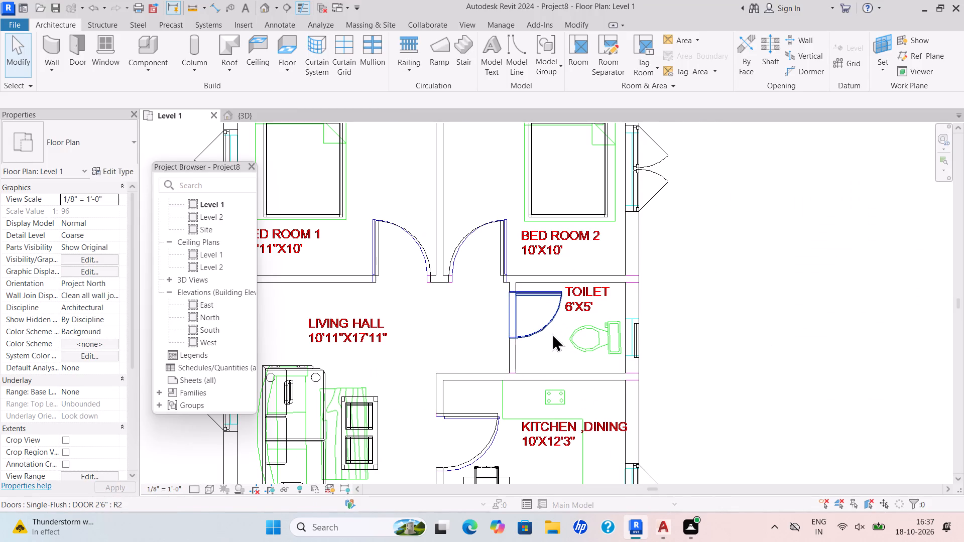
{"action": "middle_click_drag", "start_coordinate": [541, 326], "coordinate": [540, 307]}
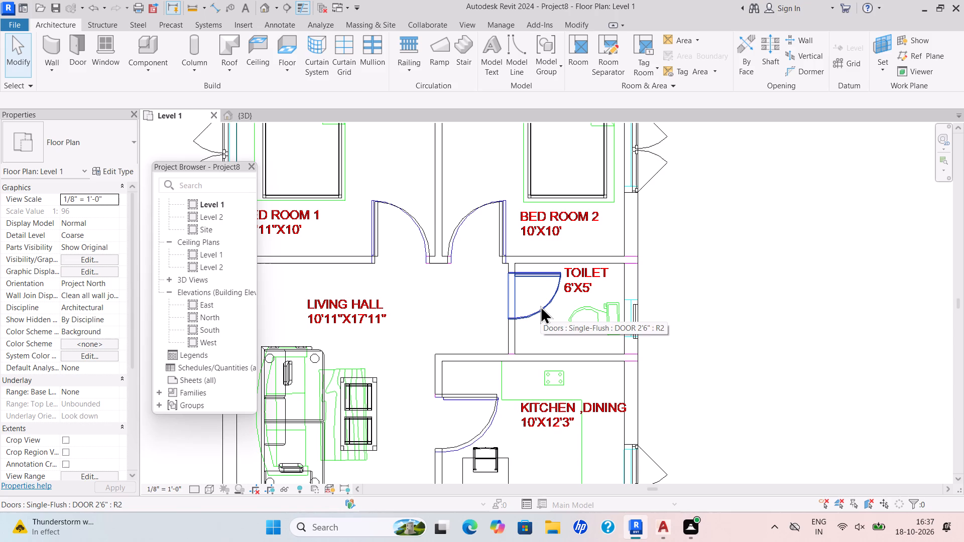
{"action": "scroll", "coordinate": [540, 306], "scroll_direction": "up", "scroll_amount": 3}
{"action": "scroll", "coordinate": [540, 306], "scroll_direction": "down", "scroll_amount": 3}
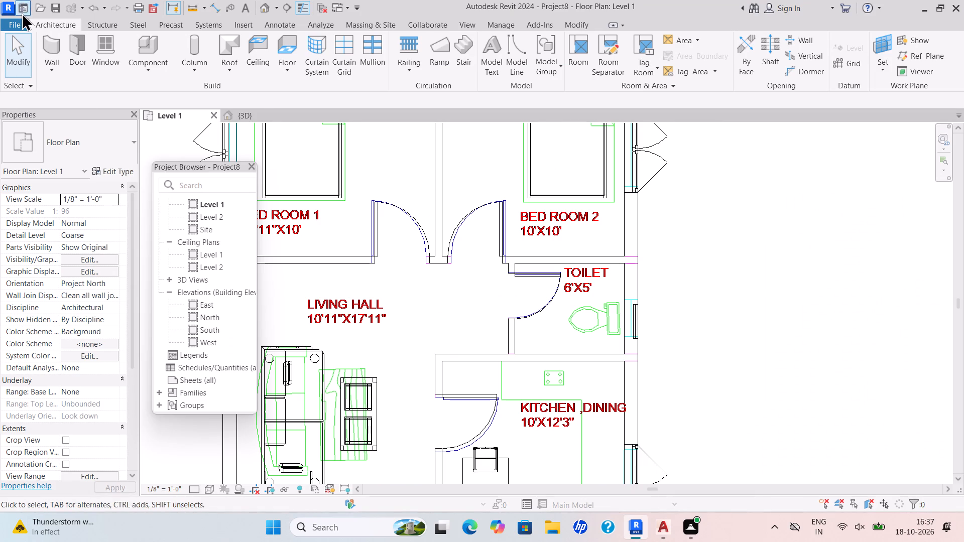
Save the project to the Desktop as a project file named C8.
{"action": "left_click", "coordinate": [19, 26]}
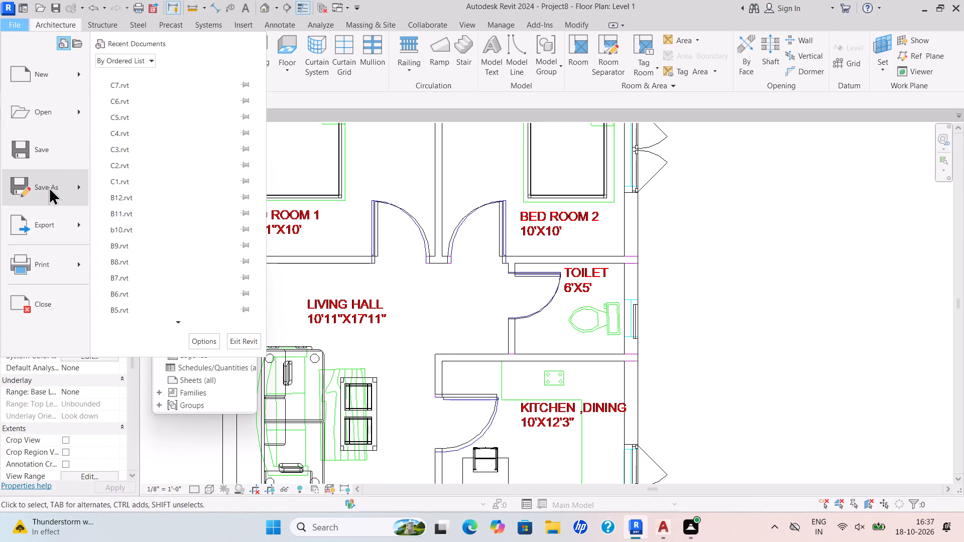
{"action": "left_click", "coordinate": [49, 187]}
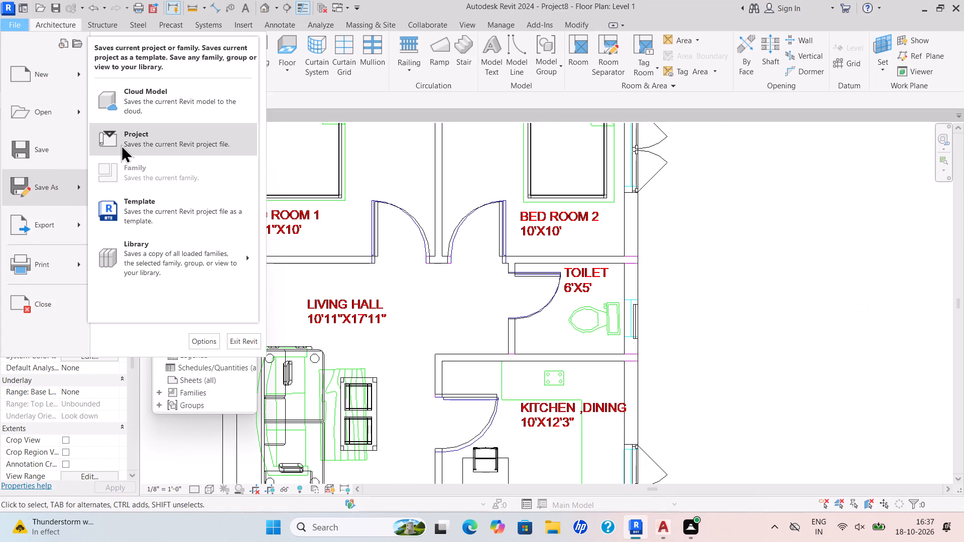
{"action": "left_click", "coordinate": [121, 145]}
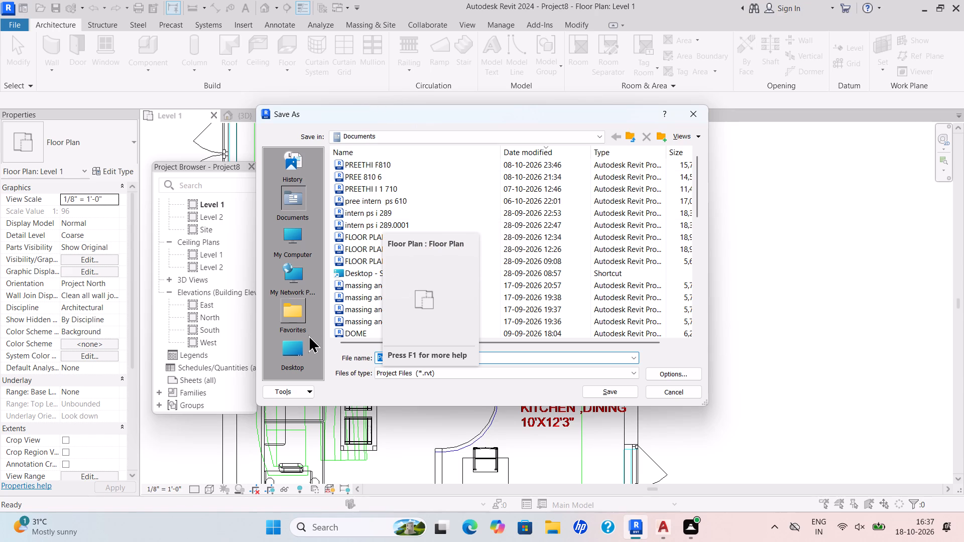
{"action": "left_click_drag", "start_coordinate": [308, 346], "coordinate": [312, 348]}
{"action": "left_click", "coordinate": [311, 348]}
{"action": "left_click", "coordinate": [470, 358]}
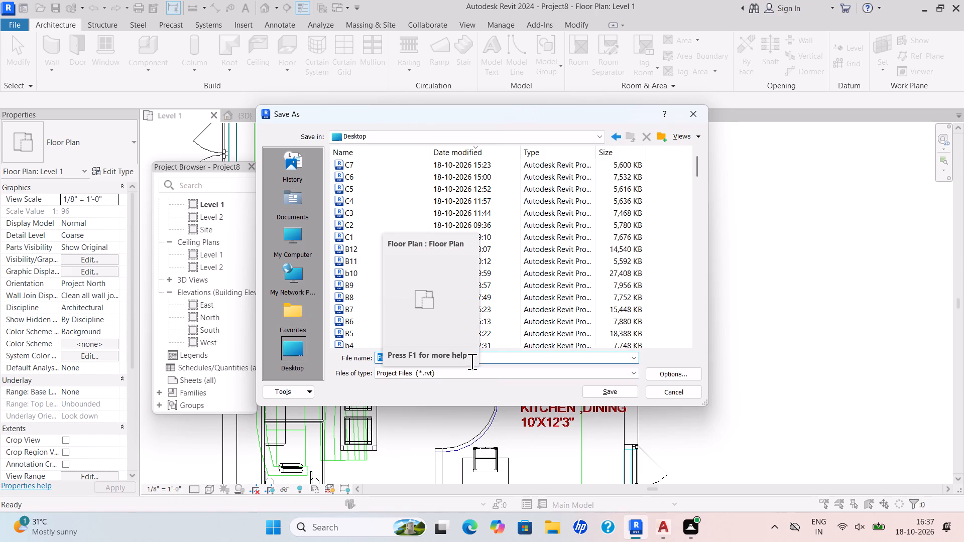
{"action": "key", "text": "BackSpace"}
{"action": "type", "text": "C8"}
{"action": "left_click", "coordinate": [626, 390]}
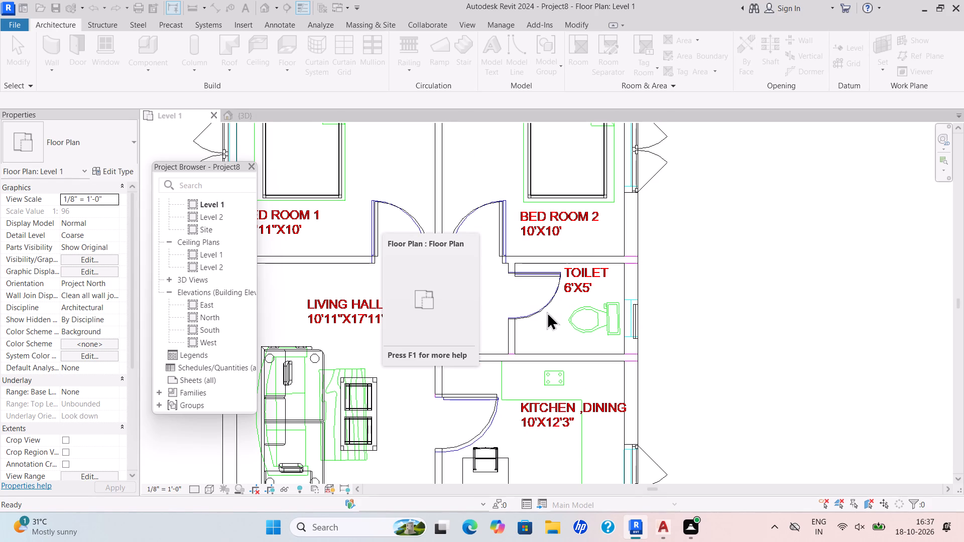
Start an architectural floor on Level 1 and duplicate the Generic - 12" floor type as FLOOR 6".
{"action": "scroll", "coordinate": [557, 321], "scroll_direction": "down", "scroll_amount": 3}
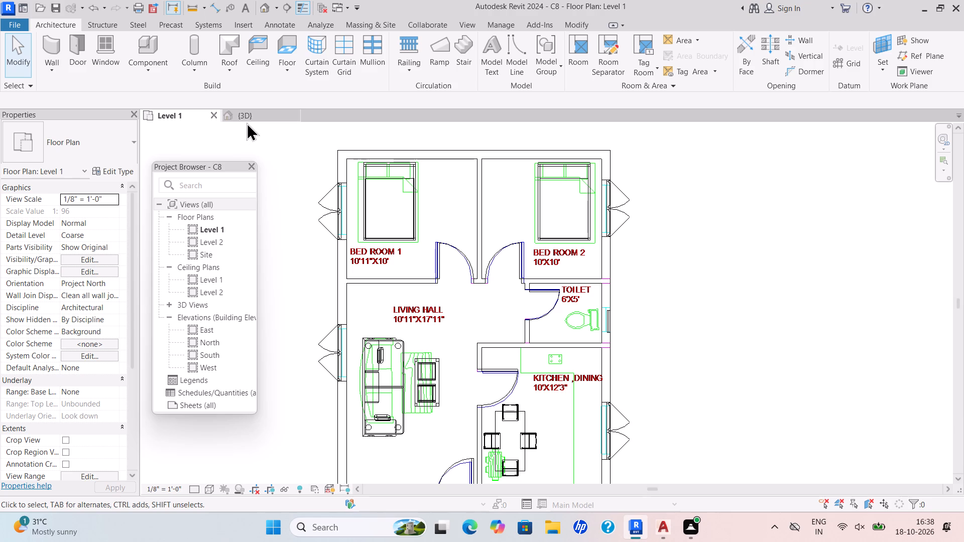
{"action": "scroll", "coordinate": [413, 291], "scroll_direction": "down", "scroll_amount": 4}
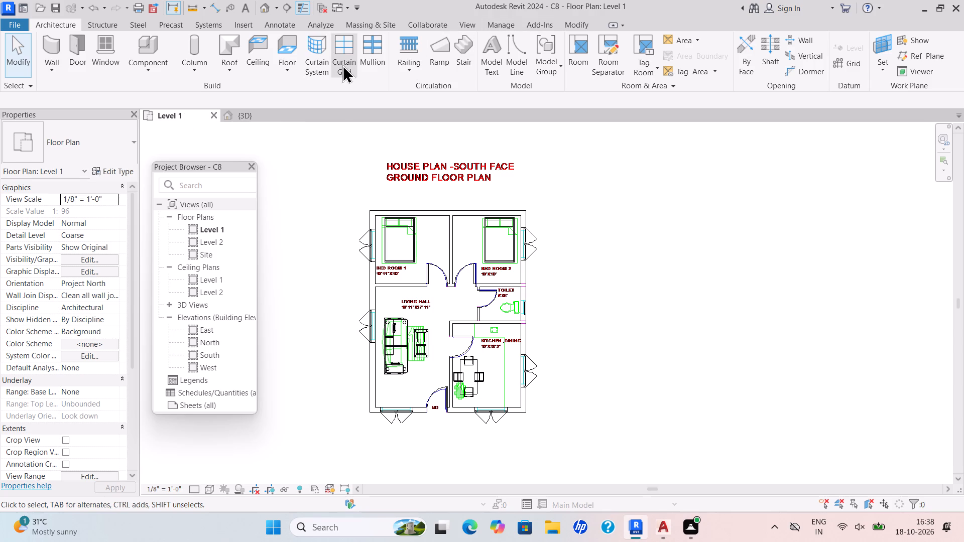
{"action": "left_click", "coordinate": [286, 75]}
{"action": "left_click", "coordinate": [286, 94]}
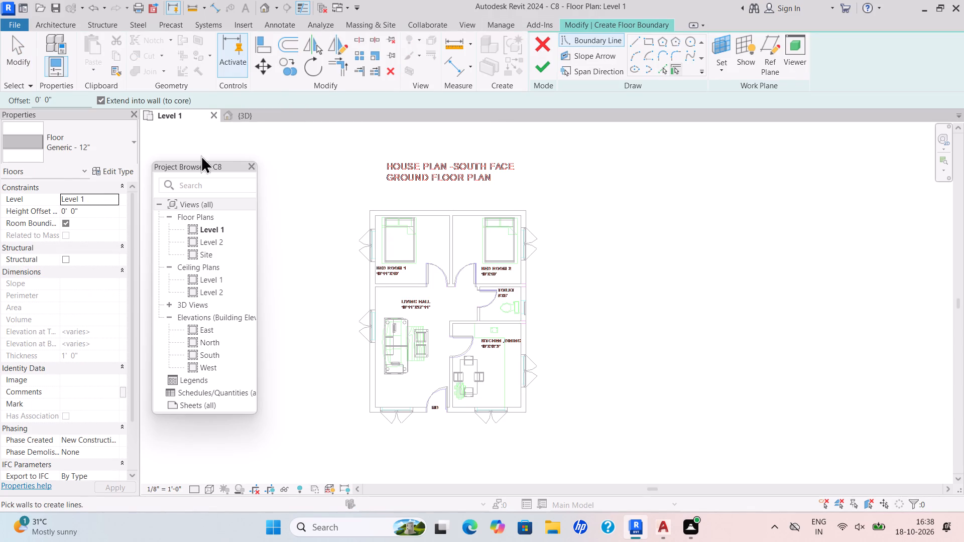
{"action": "left_click", "coordinate": [116, 168]}
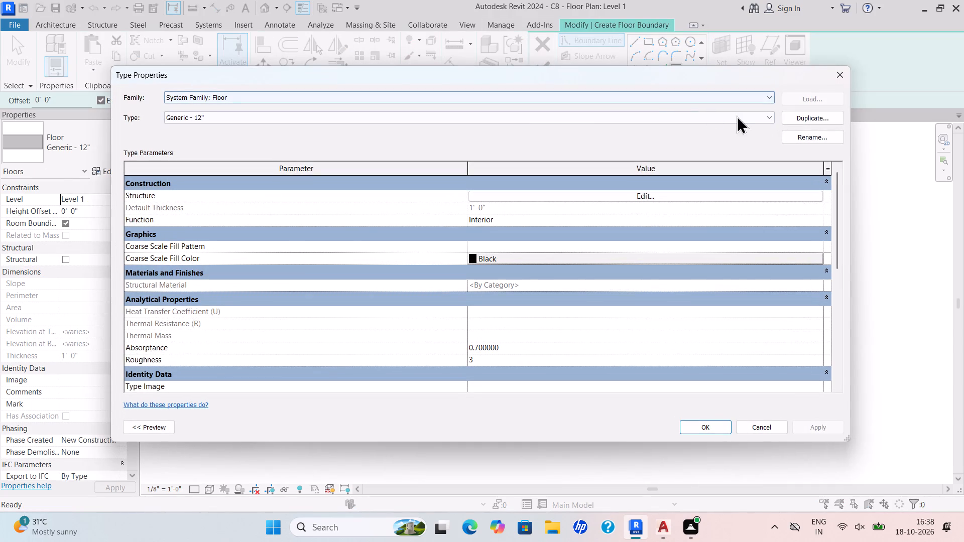
{"action": "left_click", "coordinate": [804, 117]}
{"action": "key", "text": "BackSpace"}
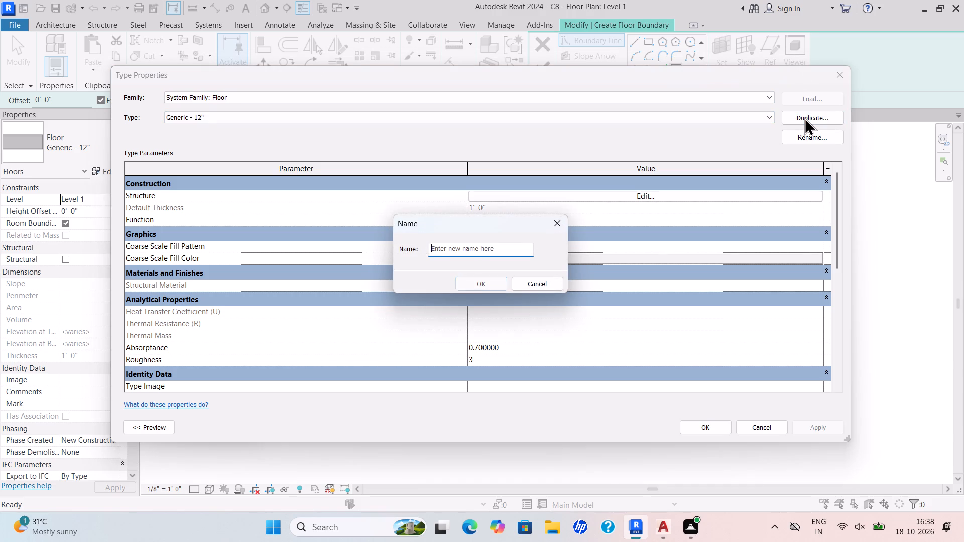
{"action": "type", "text": "FLOOR"}
{"action": "key", "text": "space"}
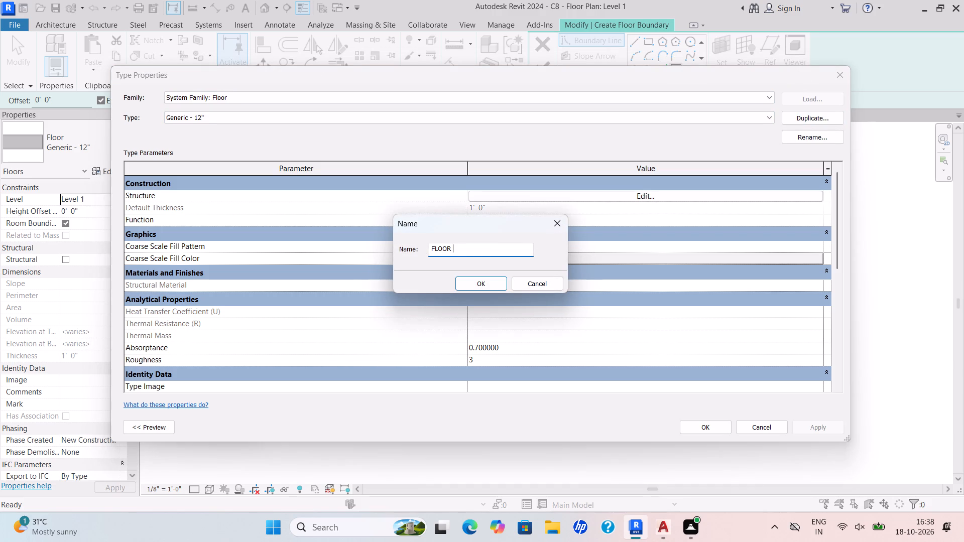
{"action": "type", "text": "6\""}
{"action": "key", "text": "Return"}
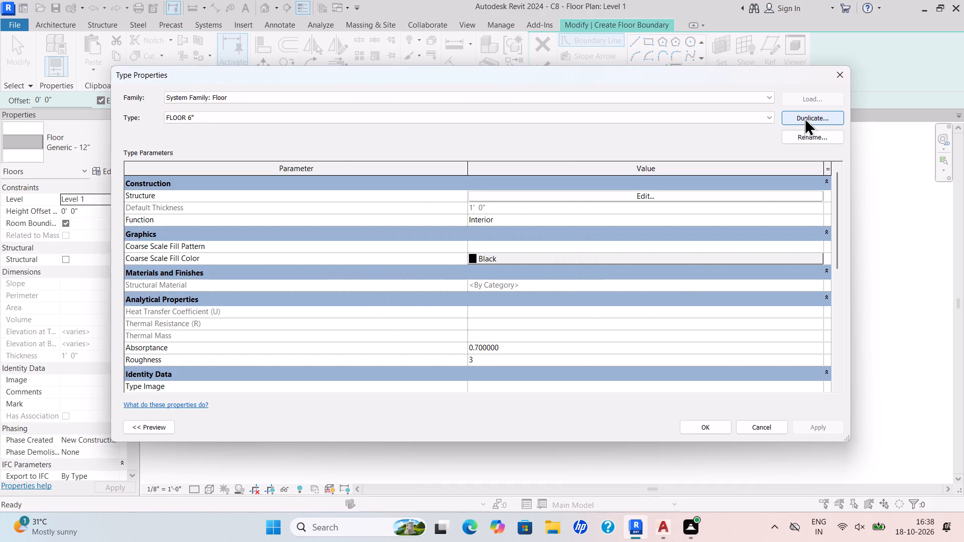
Set the Structure [1] layer thickness of the FLOOR 6" type to 6" and apply the type.
{"action": "left_click", "coordinate": [644, 197]}
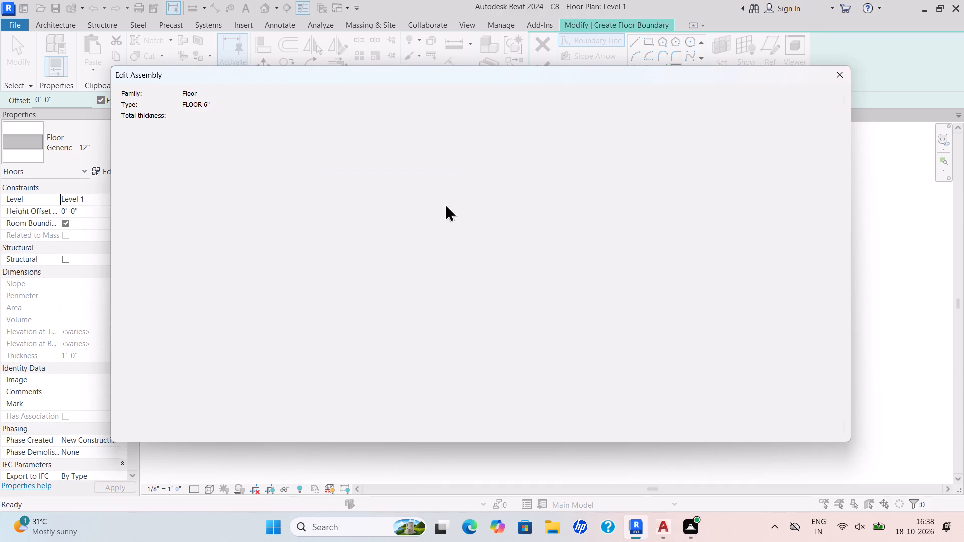
{"action": "left_click_drag", "start_coordinate": [449, 192], "coordinate": [359, 219]}
{"action": "key", "text": "BackSpace"}
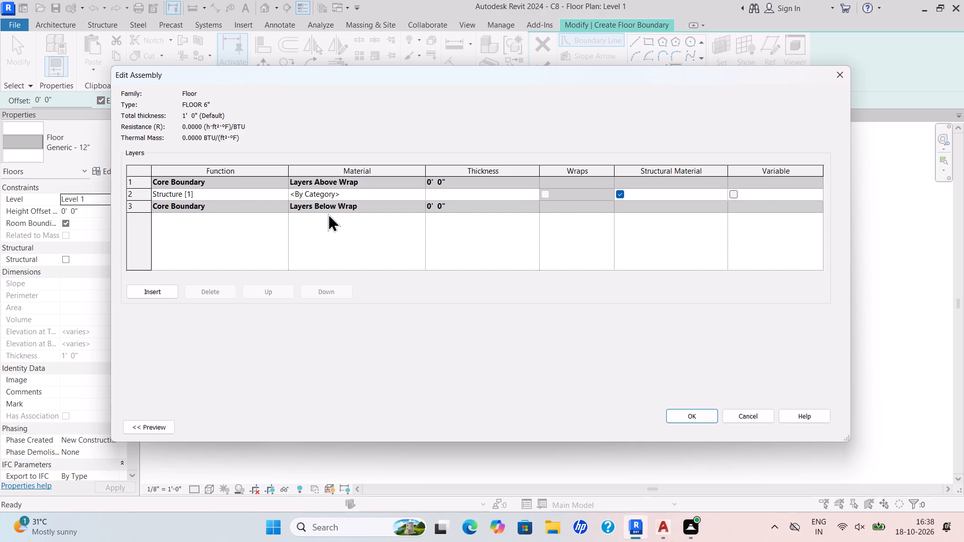
{"action": "type", "text": "6'"}
{"action": "key", "text": "Return"}
{"action": "left_click_drag", "start_coordinate": [452, 194], "coordinate": [383, 193]}
{"action": "key", "text": "BackSpace"}
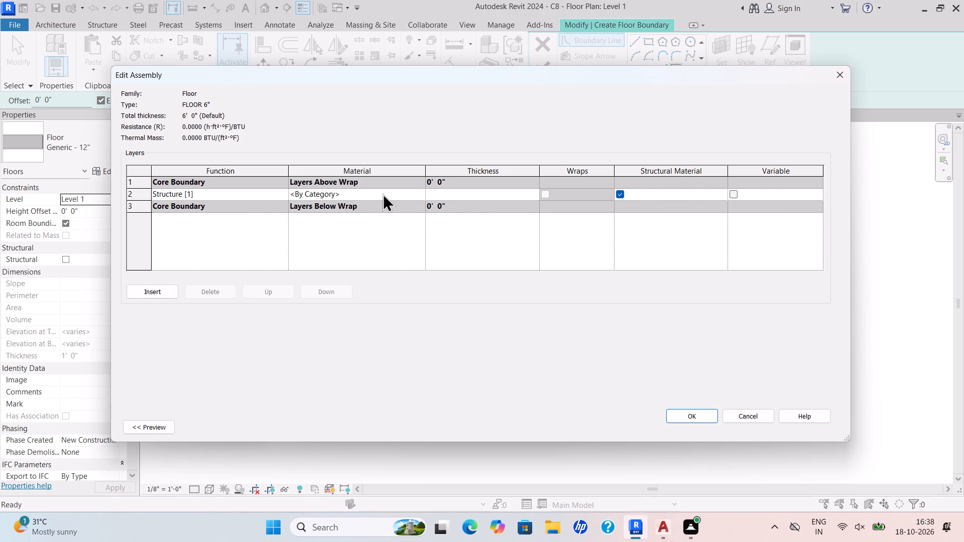
{"action": "type", "text": "6\""}
{"action": "key", "text": "Return"}
{"action": "left_click", "coordinate": [701, 415]}
{"action": "left_click", "coordinate": [815, 430]}
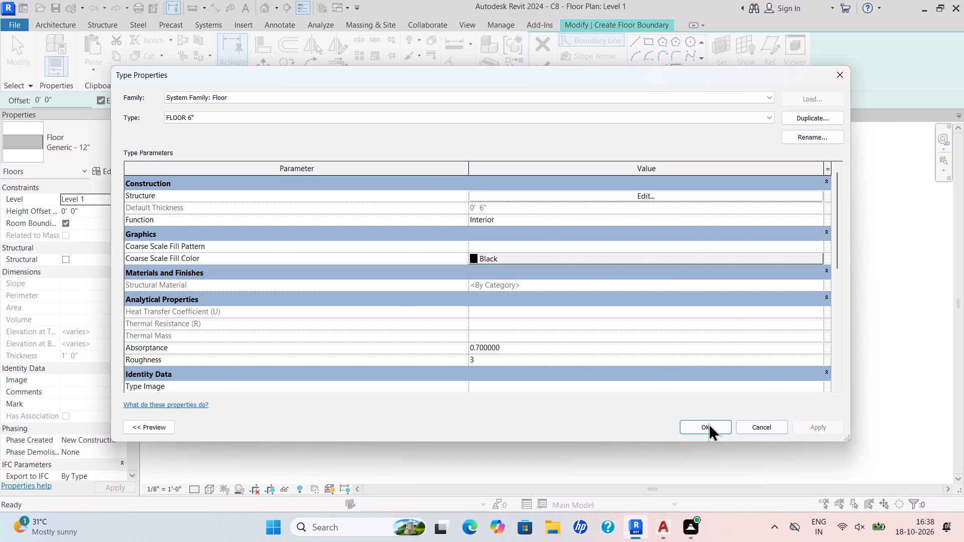
{"action": "left_click", "coordinate": [708, 423]}
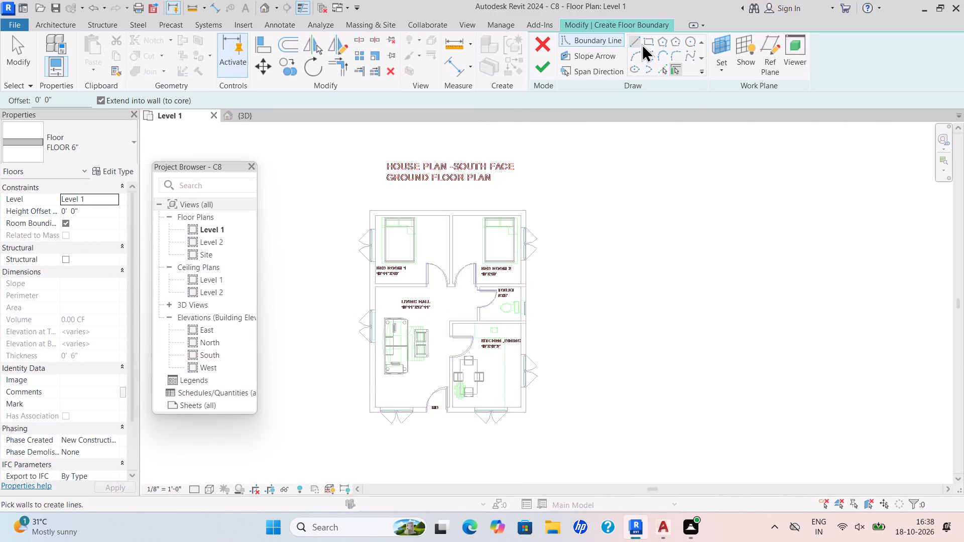
Sketch a rectangular floor boundary between opposite outer corners of the house's exterior walls and finish the FLOOR 6" floor.
{"action": "left_click", "coordinate": [646, 39]}
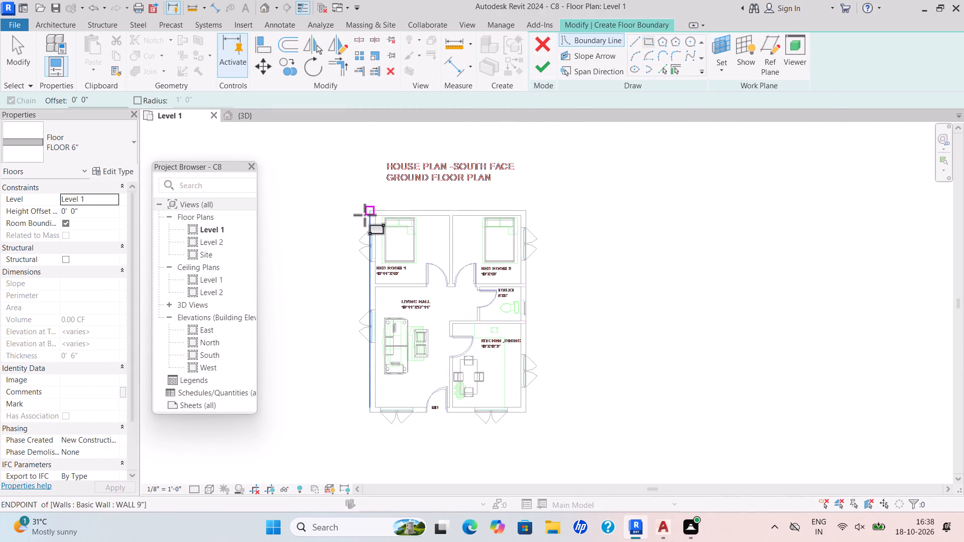
{"action": "left_click", "coordinate": [365, 215]}
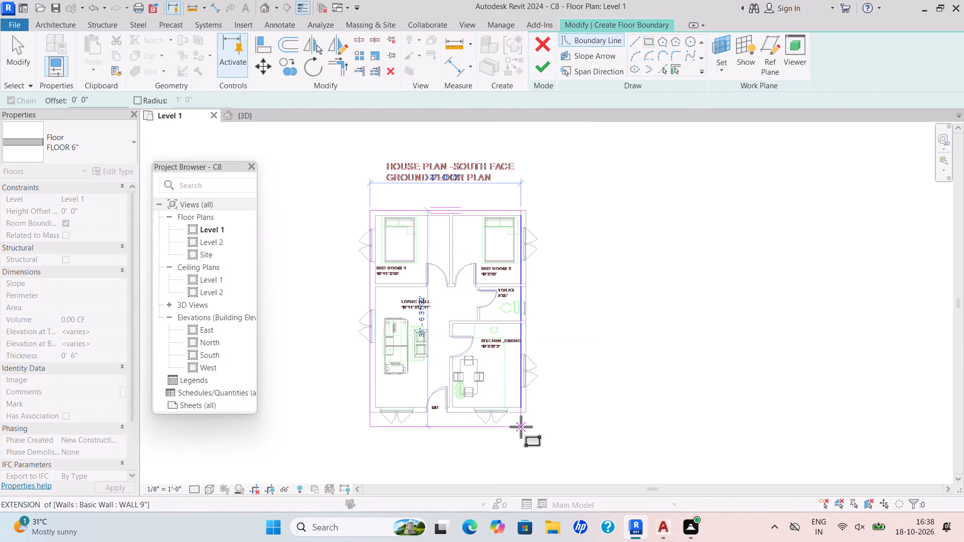
{"action": "left_click", "coordinate": [526, 413]}
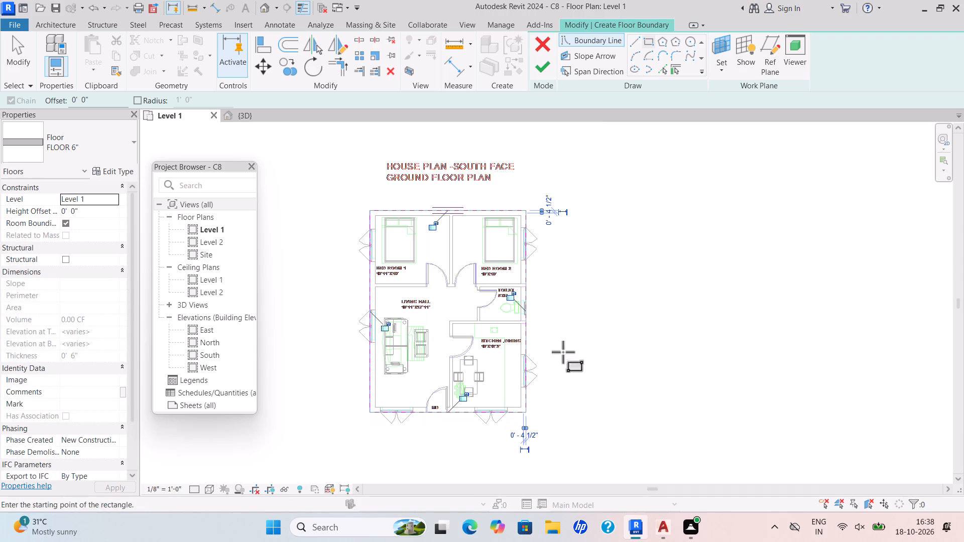
{"action": "left_click", "coordinate": [544, 70]}
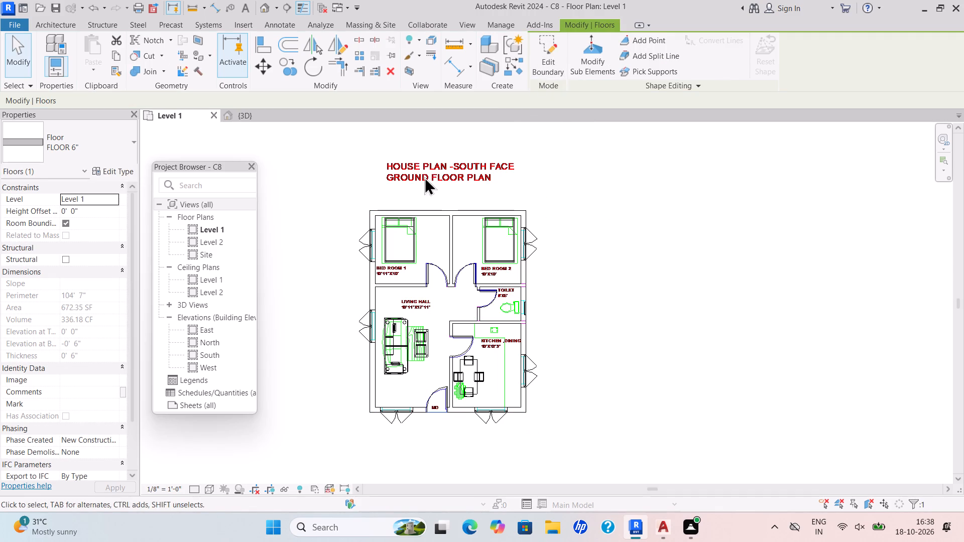
Examine the floor and the furnished rooms from above and from the front in the 3D view.
{"action": "left_click", "coordinate": [253, 116]}
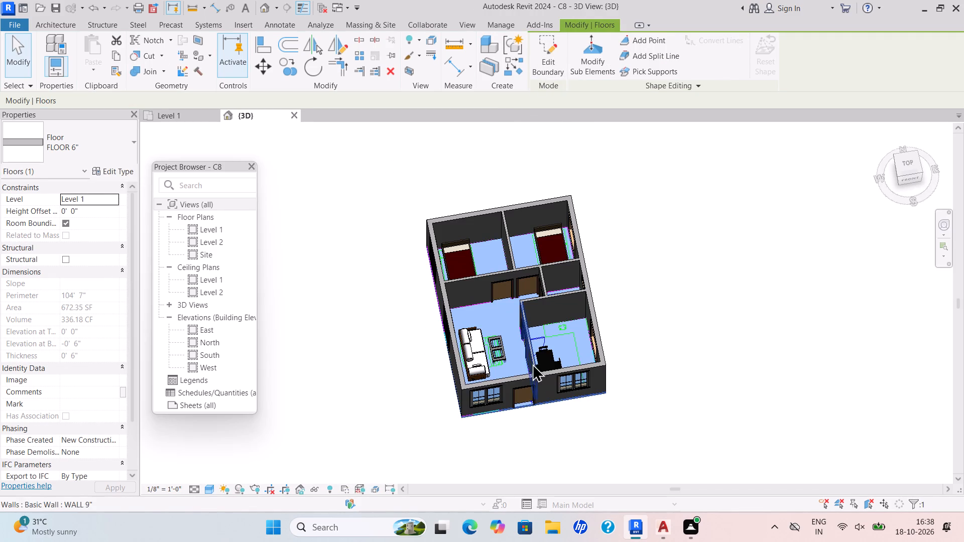
{"action": "key", "text": "Escape"}
{"action": "scroll", "coordinate": [513, 313], "scroll_direction": "up", "scroll_amount": 5}
{"action": "middle_click_drag", "start_coordinate": [519, 316], "coordinate": [534, 261]}
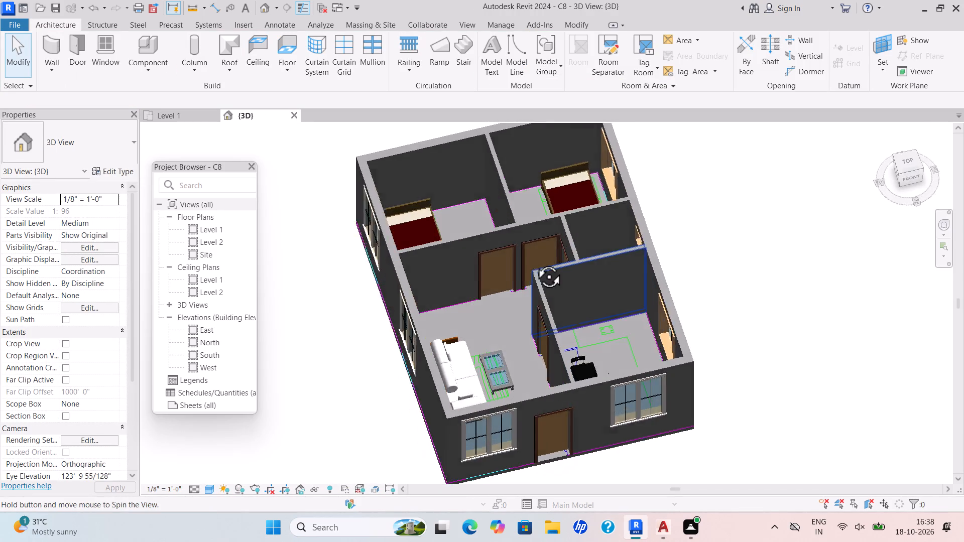
{"action": "middle_click_drag", "start_coordinate": [534, 261], "coordinate": [534, 235]}
{"action": "scroll", "coordinate": [534, 261], "scroll_direction": "up", "scroll_amount": 2}
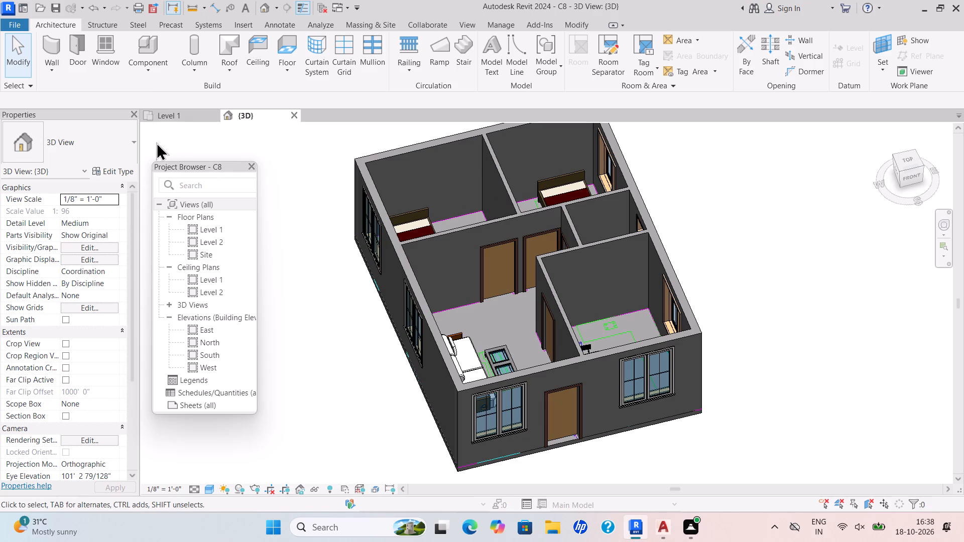
Start a roof by footprint from the Level 1 plan and duplicate the Generic - 12" roof type as ROOF 6".
{"action": "left_click", "coordinate": [178, 114]}
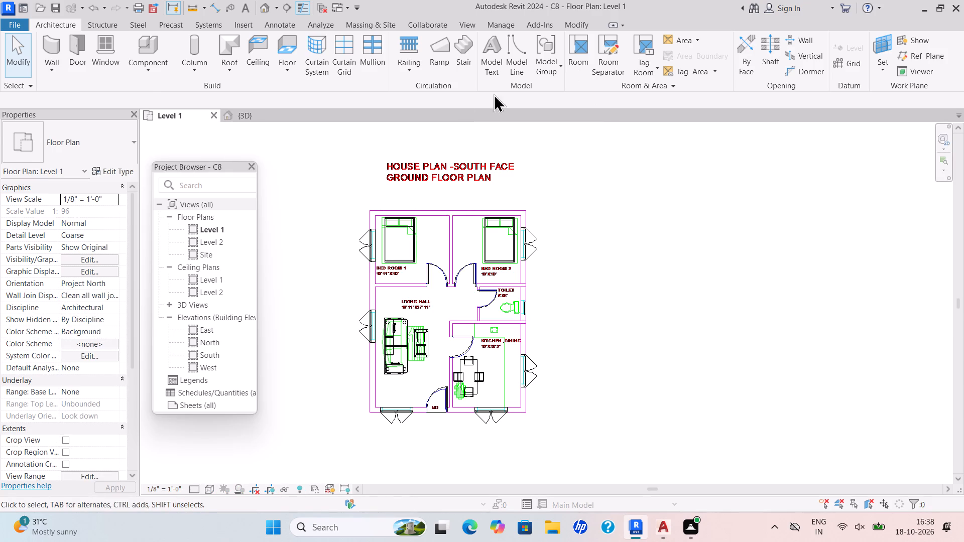
{"action": "left_click", "coordinate": [231, 69]}
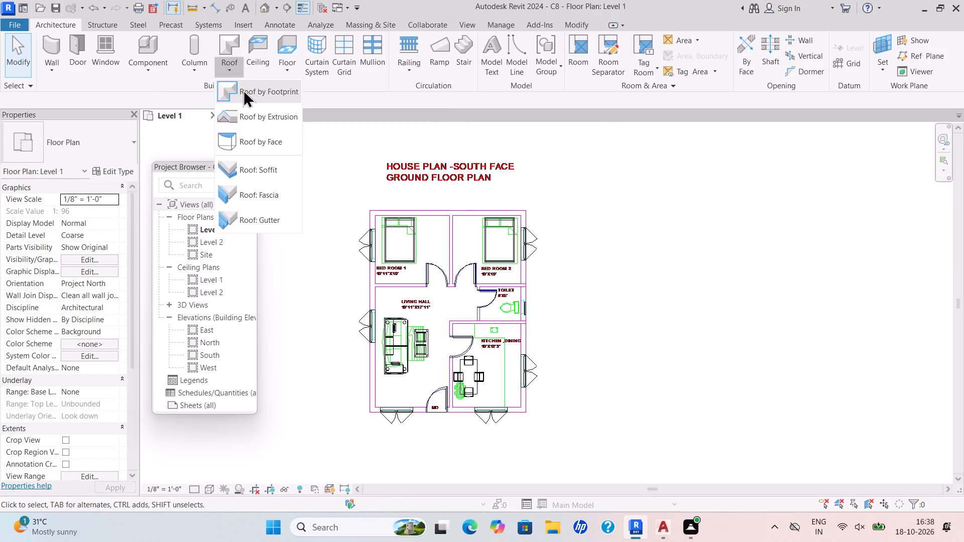
{"action": "left_click", "coordinate": [243, 89]}
{"action": "left_click", "coordinate": [478, 288]}
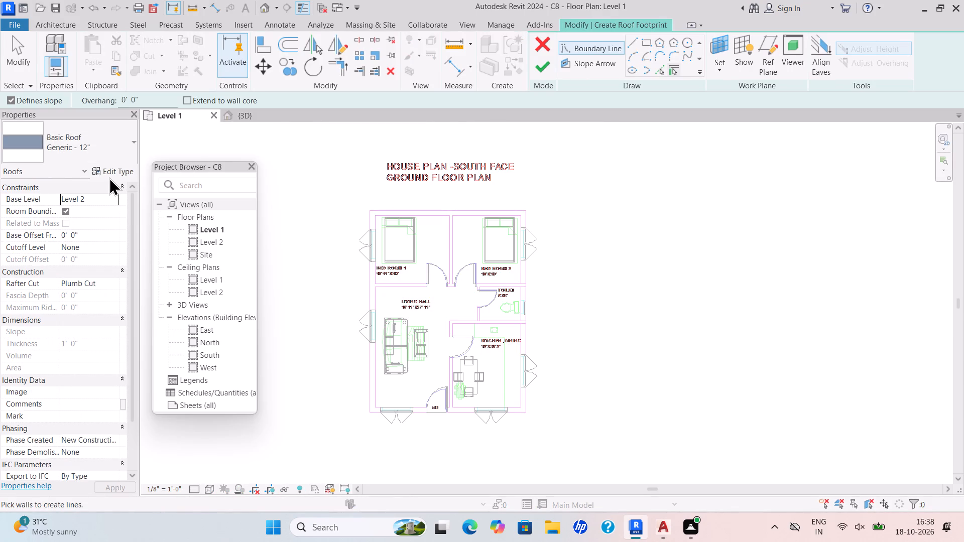
{"action": "left_click", "coordinate": [107, 171]}
{"action": "left_click", "coordinate": [798, 112]}
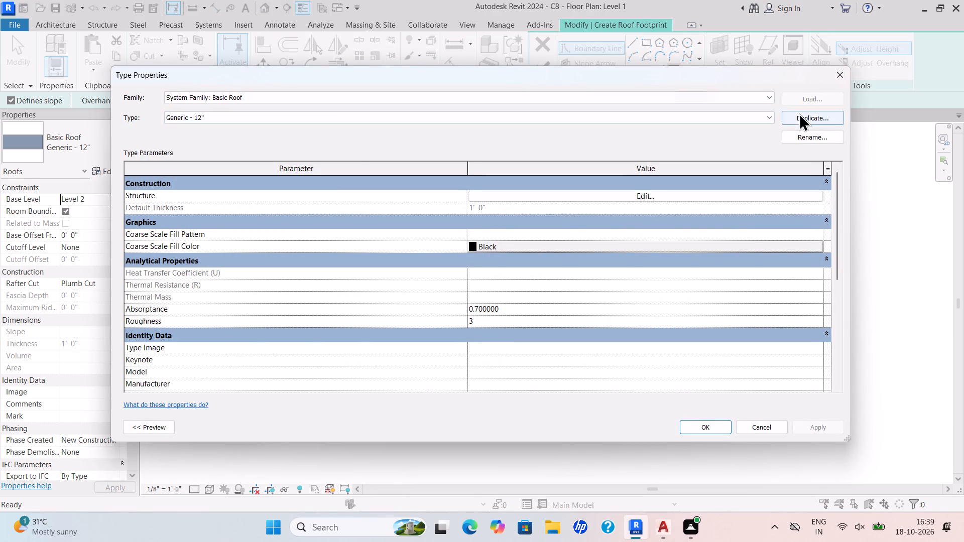
{"action": "key", "text": "BackSpace"}
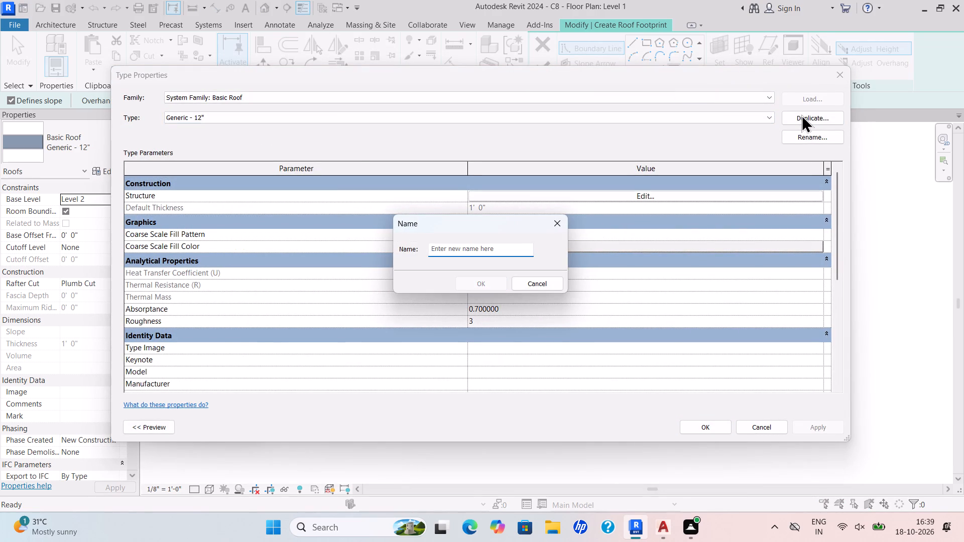
{"action": "type", "text": "ROOF"}
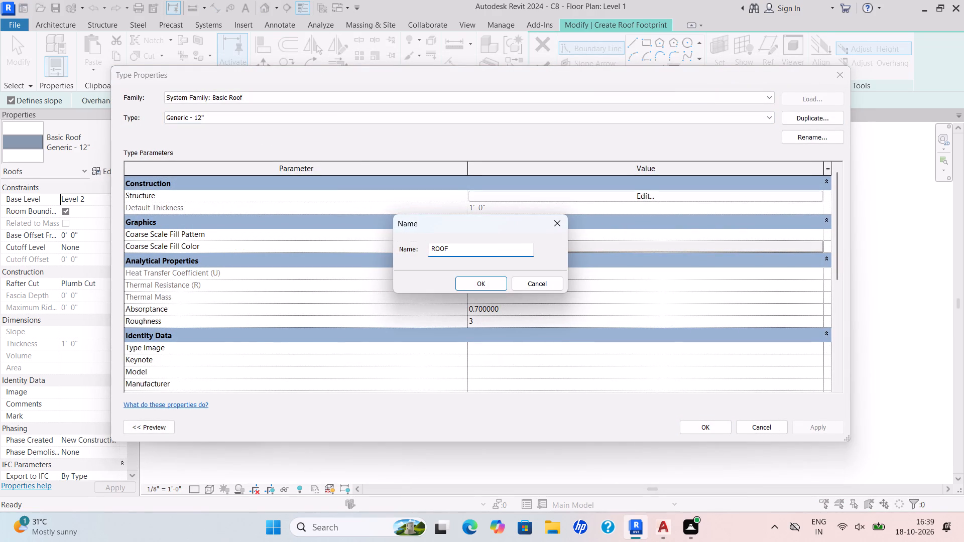
{"action": "key", "text": "space"}
{"action": "type", "text": "6\""}
{"action": "key", "text": "Return"}
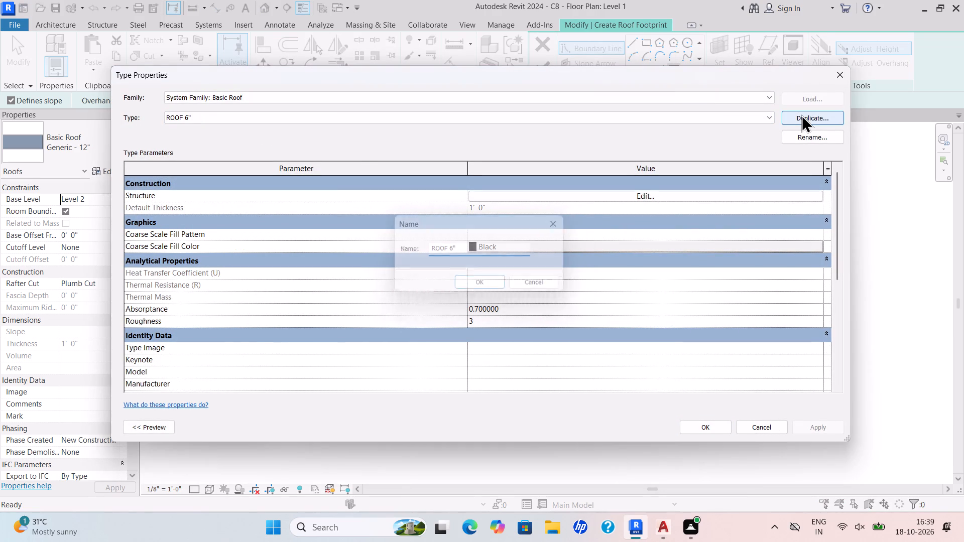
Set the Structure [1] layer thickness of the ROOF 6" type to 6" and apply the type.
{"action": "left_click", "coordinate": [639, 201]}
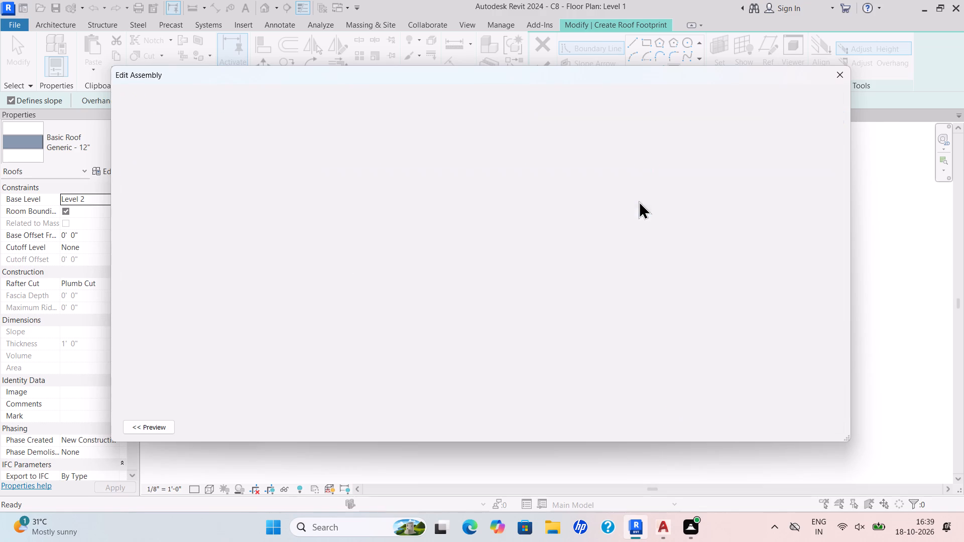
{"action": "left_click_drag", "start_coordinate": [505, 190], "coordinate": [427, 218]}
{"action": "key", "text": "BackSpace"}
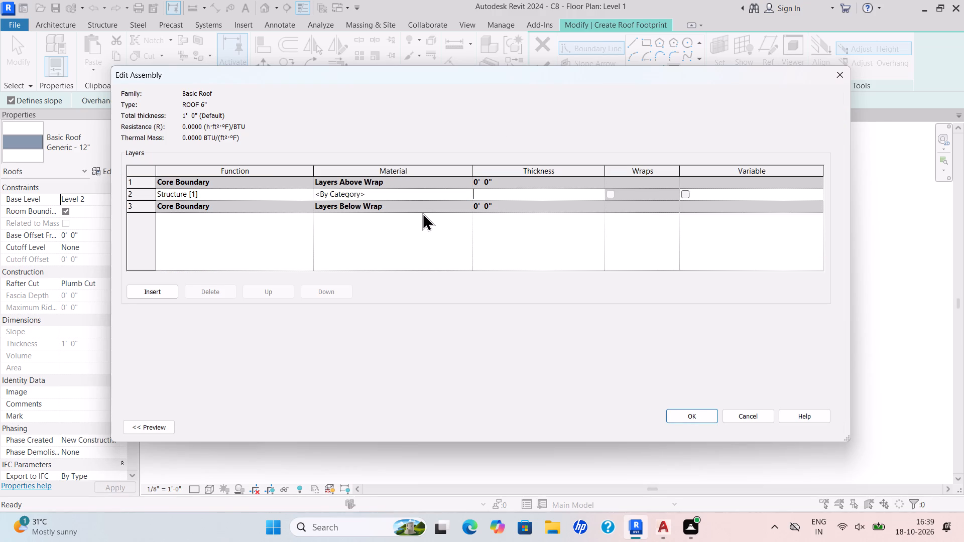
{"action": "type", "text": "6\""}
{"action": "key", "text": "Return"}
{"action": "left_click", "coordinate": [714, 416]}
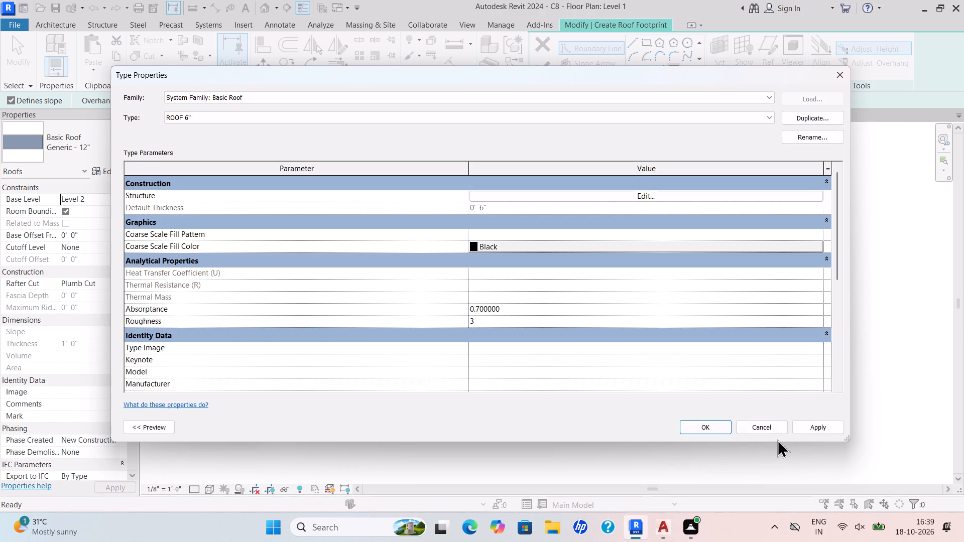
{"action": "left_click", "coordinate": [801, 424]}
{"action": "left_click", "coordinate": [694, 422]}
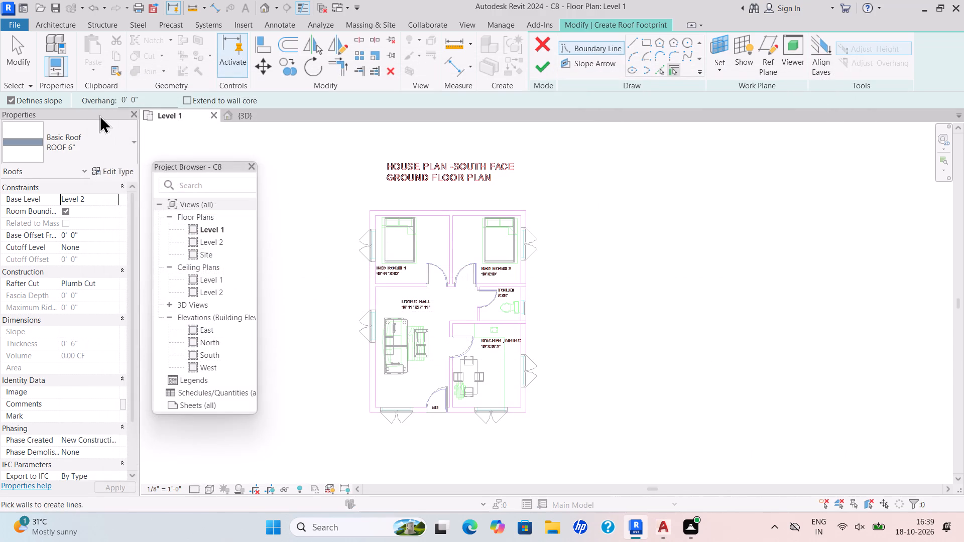
Turn off Defines slope for the roof boundary lines.
{"action": "left_click", "coordinate": [8, 99]}
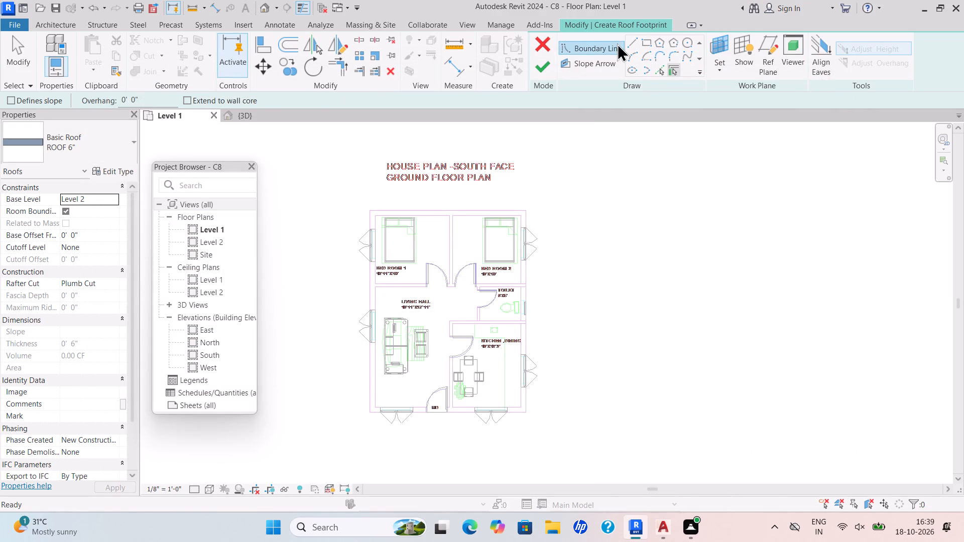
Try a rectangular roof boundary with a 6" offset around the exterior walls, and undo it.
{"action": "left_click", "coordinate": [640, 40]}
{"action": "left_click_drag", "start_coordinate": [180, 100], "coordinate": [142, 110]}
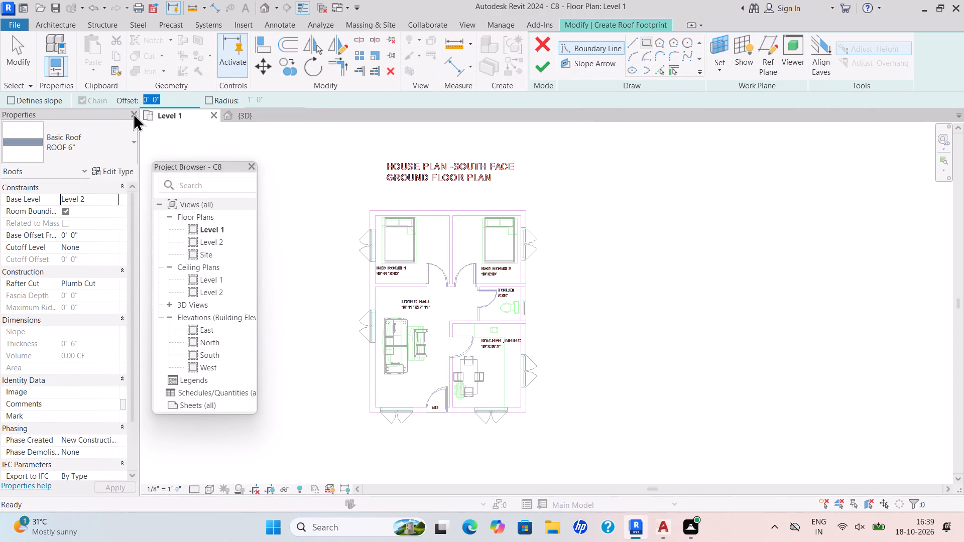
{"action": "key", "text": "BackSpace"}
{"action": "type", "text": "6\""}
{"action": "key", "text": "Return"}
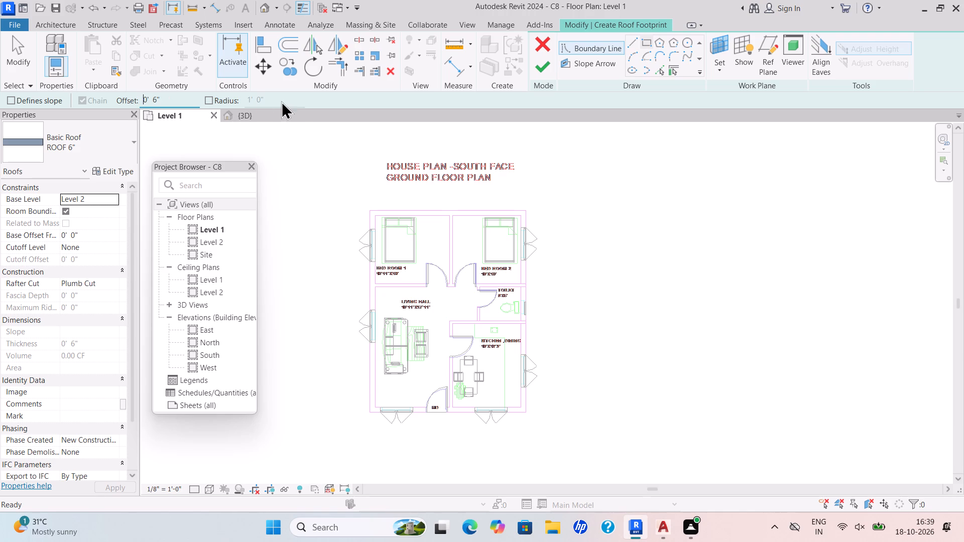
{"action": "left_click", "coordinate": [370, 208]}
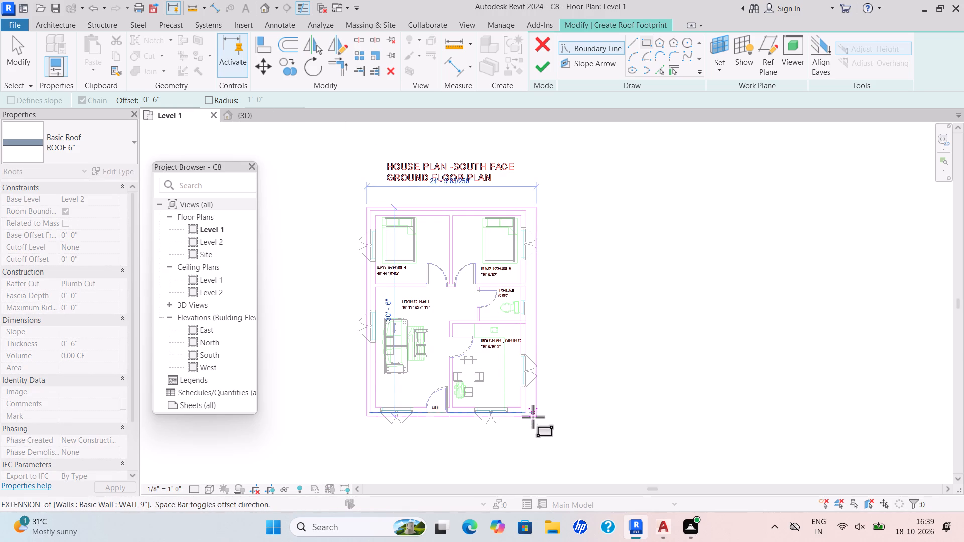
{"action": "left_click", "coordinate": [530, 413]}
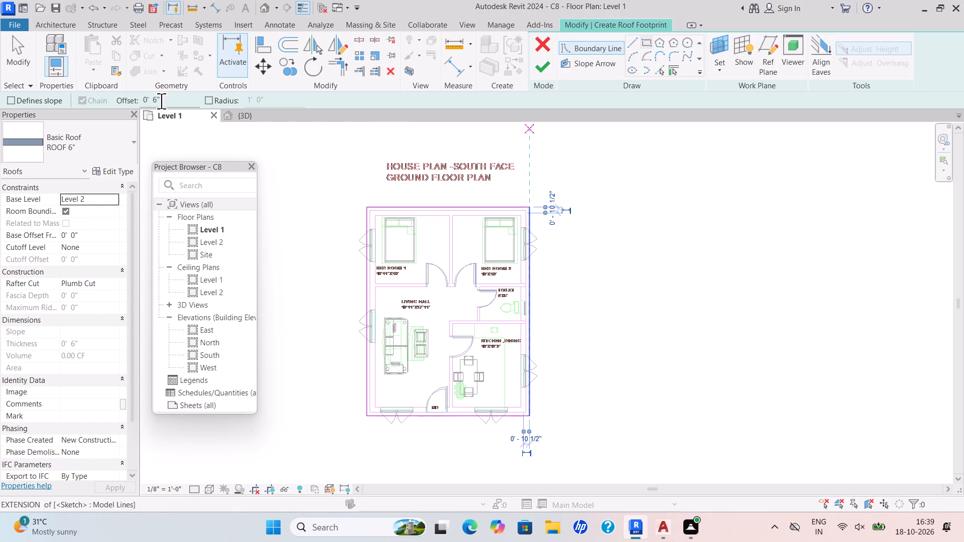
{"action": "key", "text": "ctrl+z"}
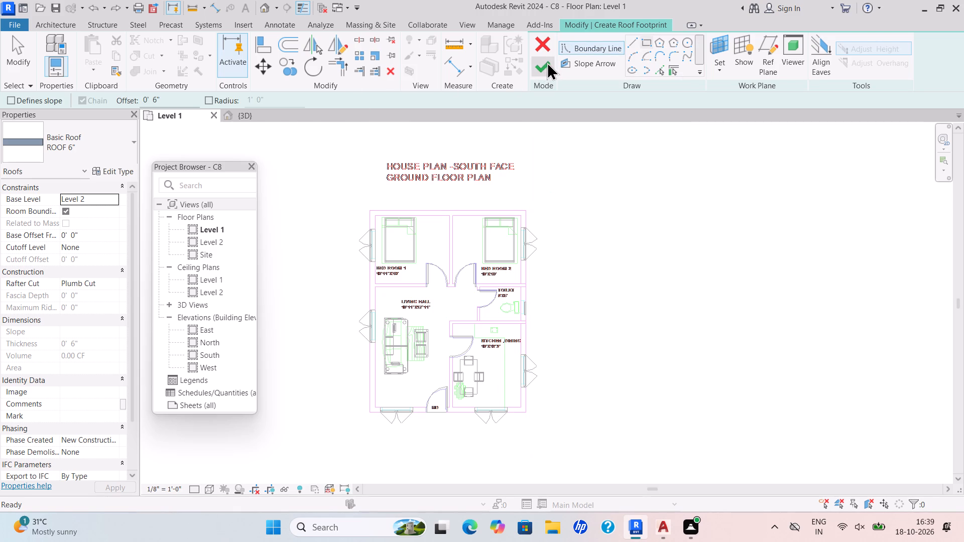
Sketch a rectangular roof boundary between opposite outer corners of the exterior walls with a 3' outward offset.
{"action": "left_click_drag", "start_coordinate": [166, 94], "coordinate": [116, 104]}
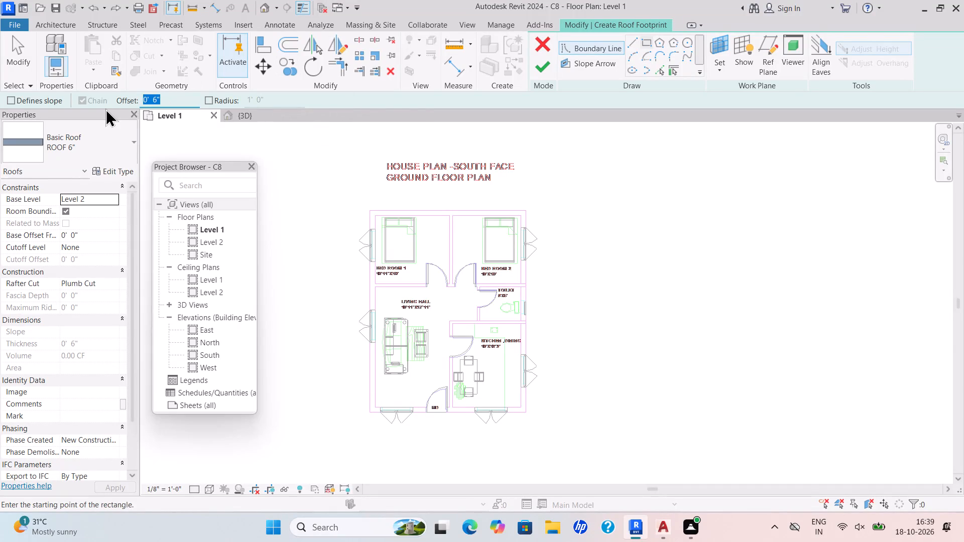
{"action": "key", "text": "BackSpace"}
{"action": "type", "text": "3'"}
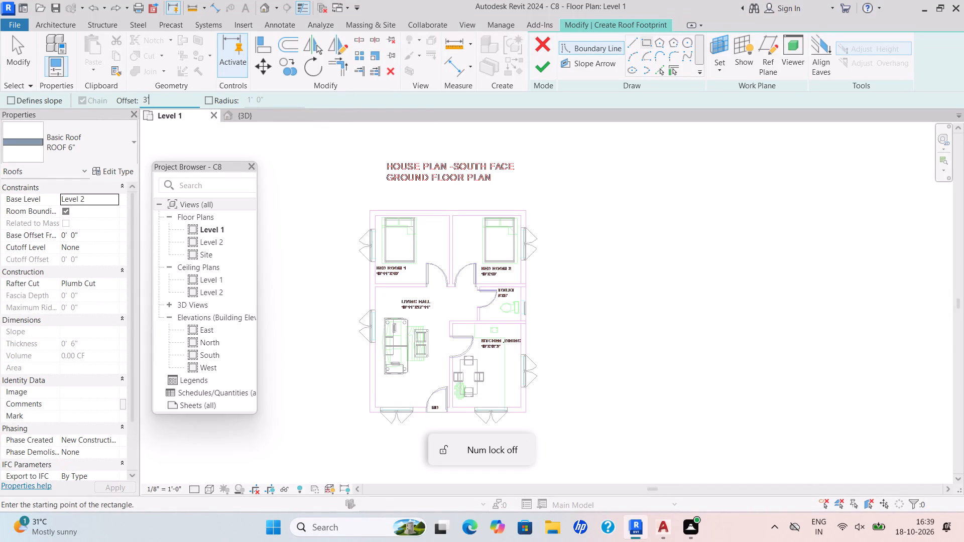
{"action": "key", "text": "Return"}
{"action": "scroll", "coordinate": [105, 108], "scroll_direction": "up", "scroll_amount": 1}
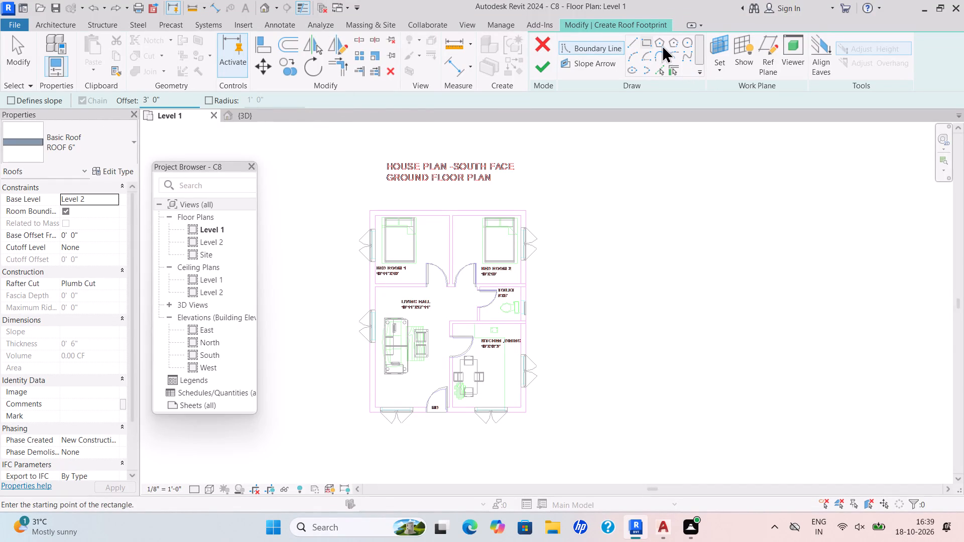
{"action": "left_click", "coordinate": [649, 40]}
{"action": "scroll", "coordinate": [369, 206], "scroll_direction": "up", "scroll_amount": 2}
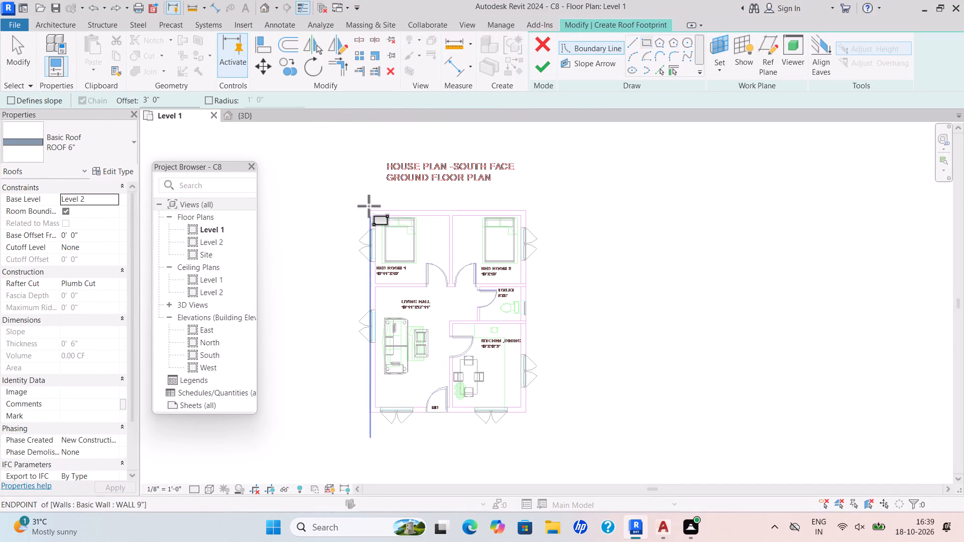
{"action": "scroll", "coordinate": [369, 206], "scroll_direction": "up", "scroll_amount": 1}
{"action": "left_click", "coordinate": [370, 208]}
{"action": "scroll", "coordinate": [598, 395], "scroll_direction": "down", "scroll_amount": 3}
{"action": "middle_click_drag", "start_coordinate": [597, 397], "coordinate": [585, 253]}
{"action": "scroll", "coordinate": [585, 264], "scroll_direction": "up", "scroll_amount": 1}
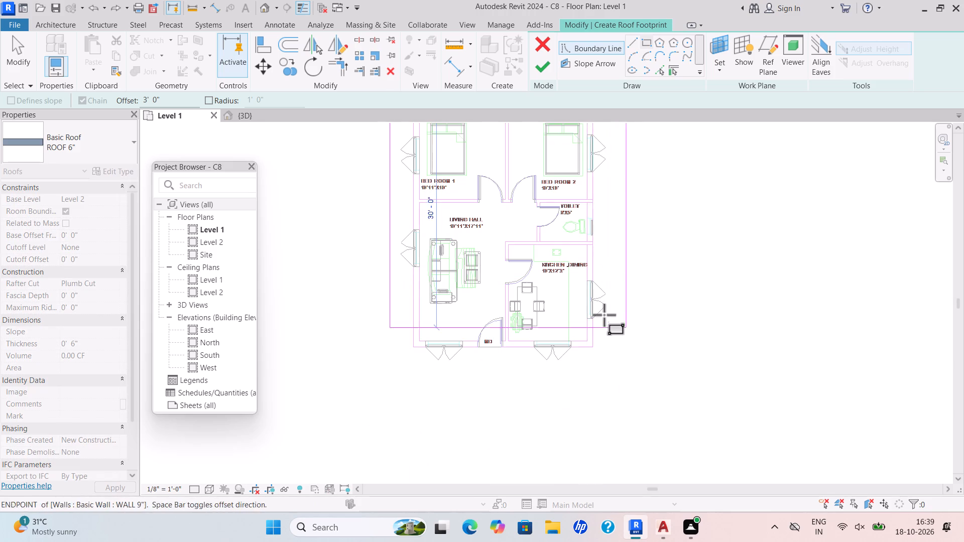
{"action": "left_click", "coordinate": [593, 347]}
Finish the flat ROOF 6" roof and attach the highlighted walls to it.
{"action": "left_click", "coordinate": [553, 64]}
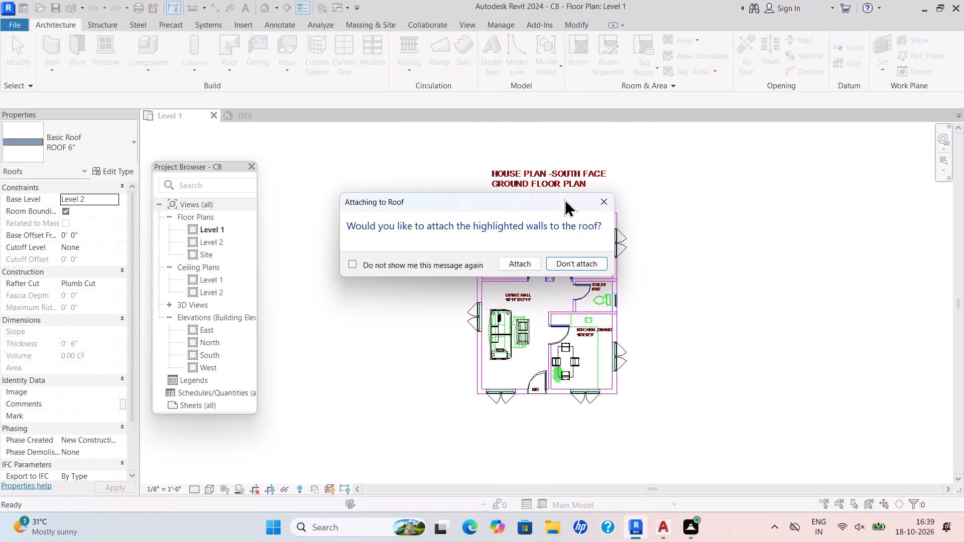
{"action": "left_click", "coordinate": [532, 258]}
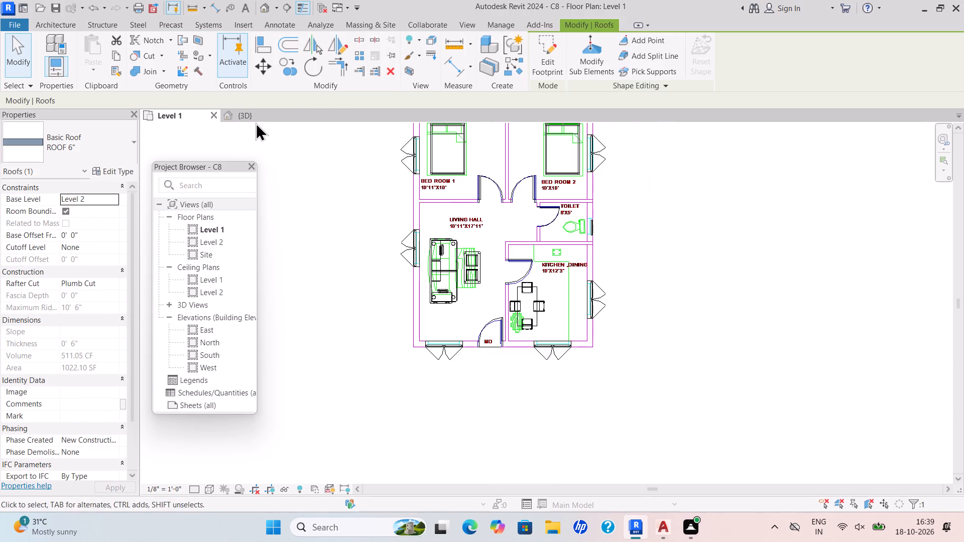
Examine the new roof over the house in the 3D view.
{"action": "left_click", "coordinate": [255, 120]}
{"action": "left_click", "coordinate": [535, 248]}
{"action": "scroll", "coordinate": [572, 242], "scroll_direction": "down", "scroll_amount": 5}
{"action": "middle_click_drag", "start_coordinate": [576, 242], "coordinate": [586, 247]}
{"action": "scroll", "coordinate": [586, 247], "scroll_direction": "up", "scroll_amount": 1}
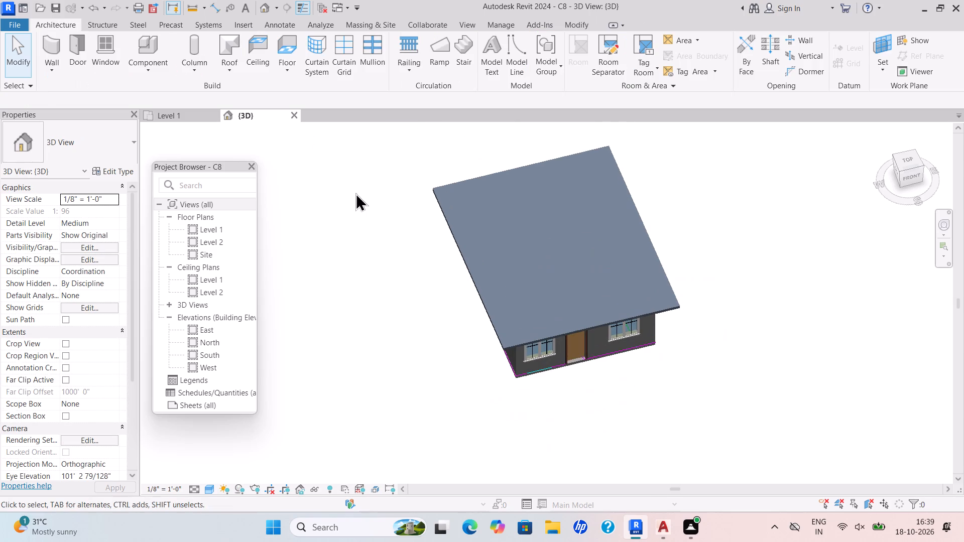
Start a sketched-path railing in the Level 1 plan and set its base level to Level 2.
{"action": "left_click", "coordinate": [182, 112]}
{"action": "scroll", "coordinate": [431, 228], "scroll_direction": "down", "scroll_amount": 5}
{"action": "middle_click_drag", "start_coordinate": [435, 242], "coordinate": [427, 278]}
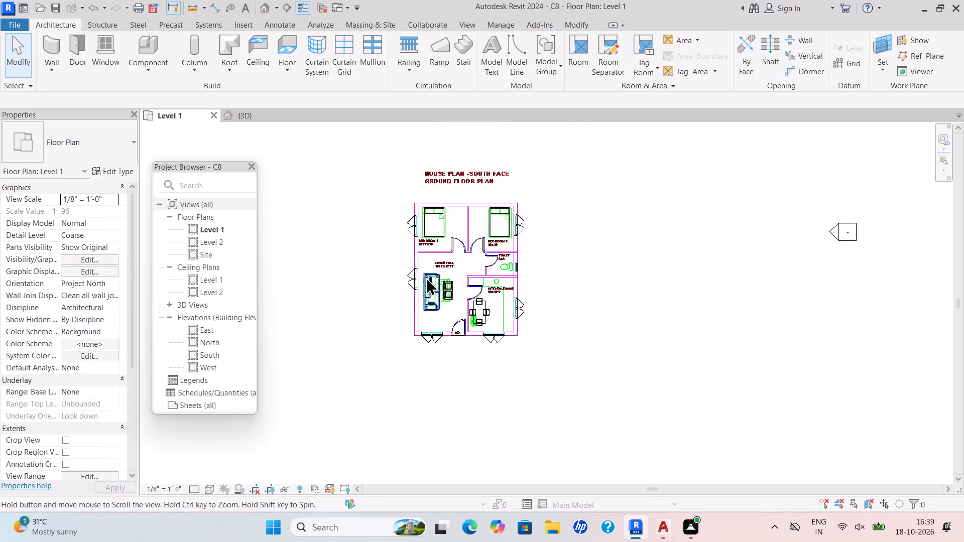
{"action": "scroll", "coordinate": [426, 277], "scroll_direction": "down", "scroll_amount": 1}
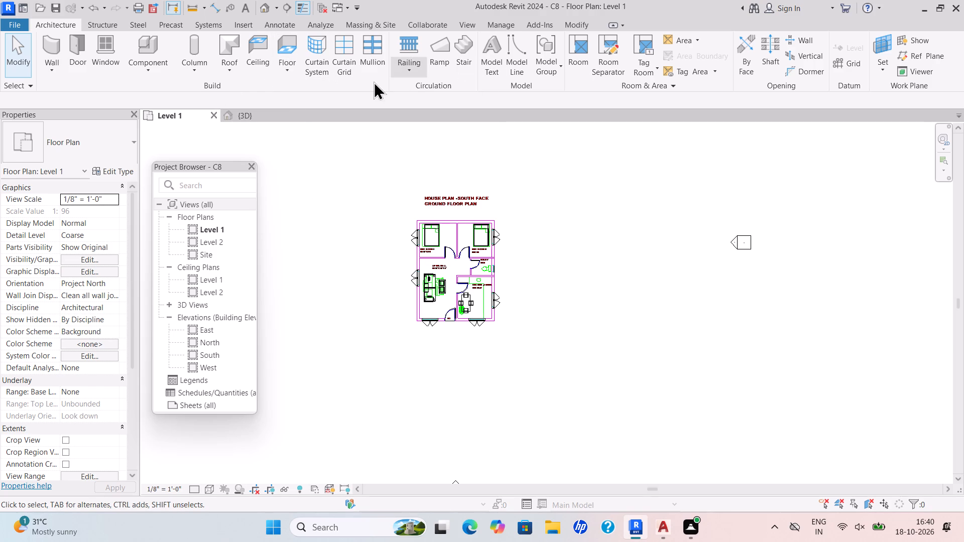
{"action": "left_click", "coordinate": [412, 70]}
{"action": "left_click", "coordinate": [416, 86]}
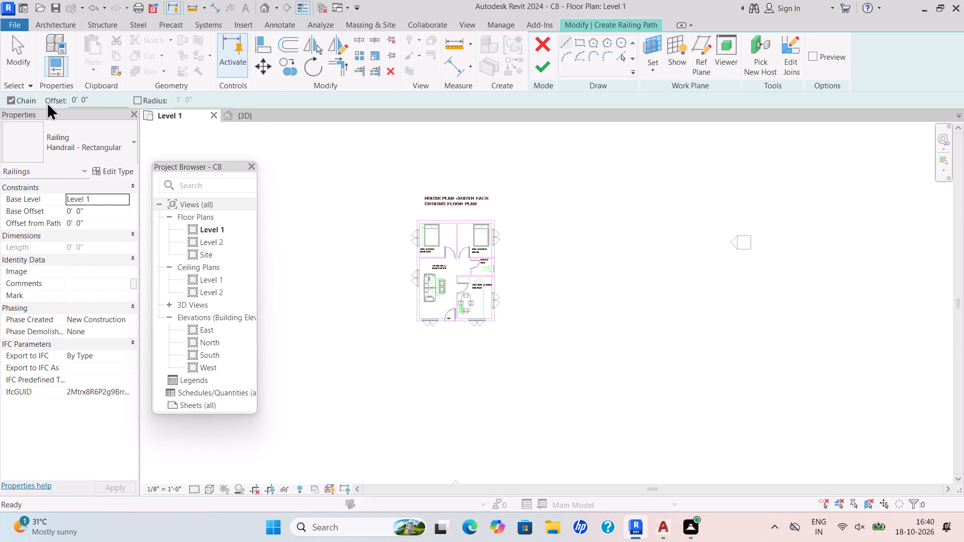
{"action": "left_click", "coordinate": [118, 196]}
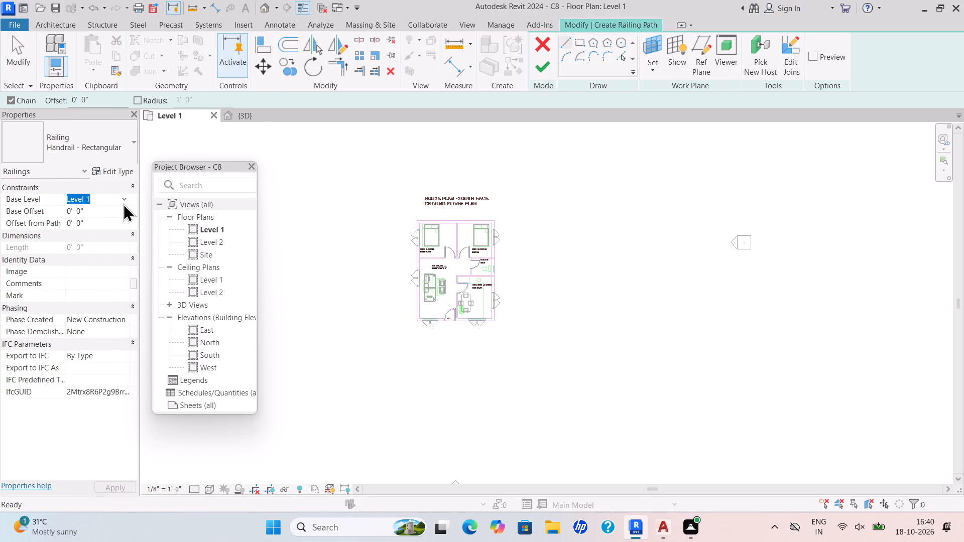
{"action": "left_click", "coordinate": [123, 199]}
{"action": "left_click", "coordinate": [75, 228]}
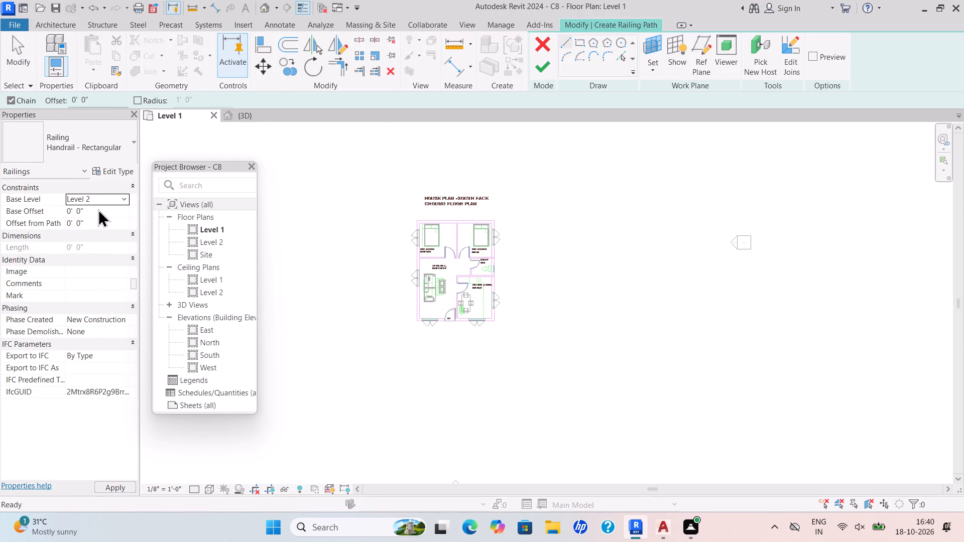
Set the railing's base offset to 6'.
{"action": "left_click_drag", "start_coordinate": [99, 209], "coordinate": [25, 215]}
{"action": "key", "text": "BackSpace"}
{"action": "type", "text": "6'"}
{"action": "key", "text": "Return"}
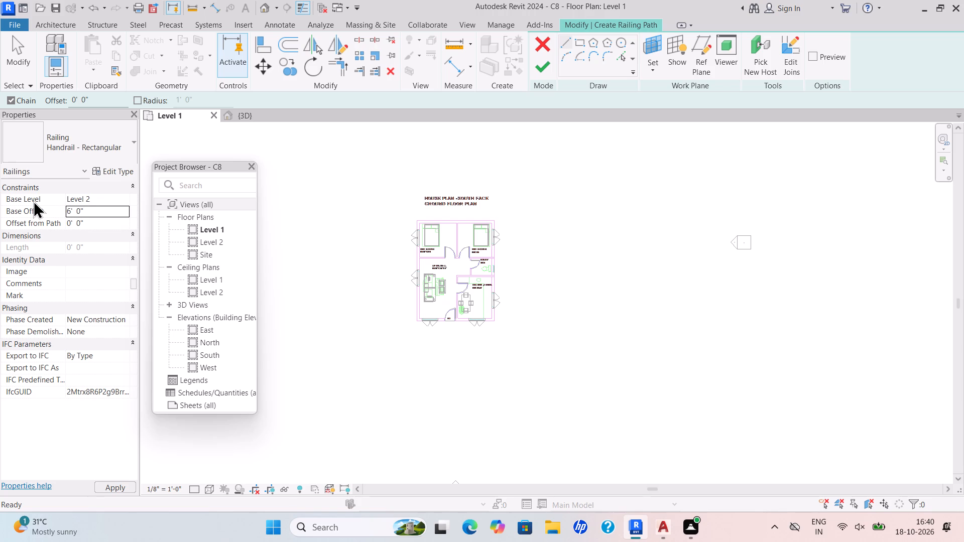
Set the railing's base offset to 6".
{"action": "key", "text": "BackSpace"}
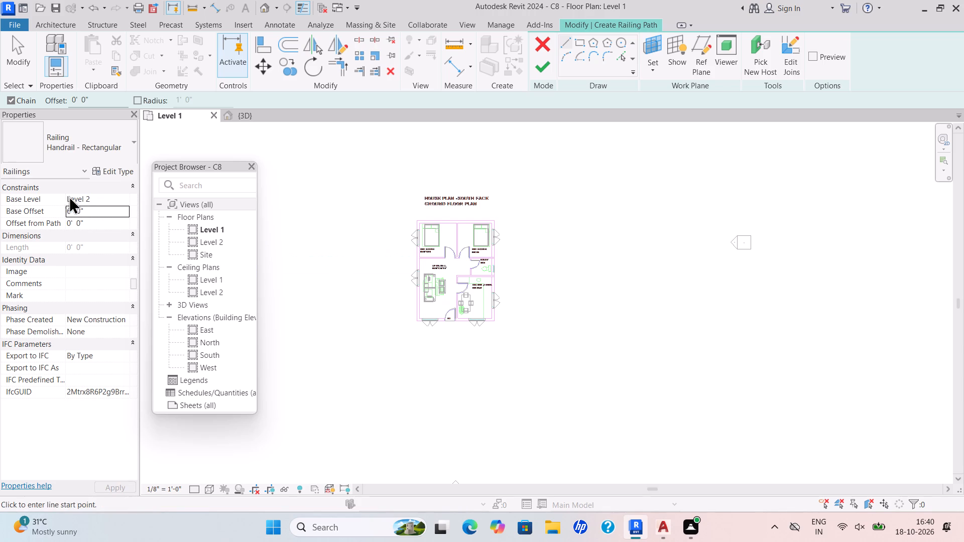
{"action": "left_click_drag", "start_coordinate": [96, 209], "coordinate": [63, 224]}
{"action": "key", "text": "BackSpace"}
{"action": "type", "text": "6\""}
{"action": "key", "text": "Return"}
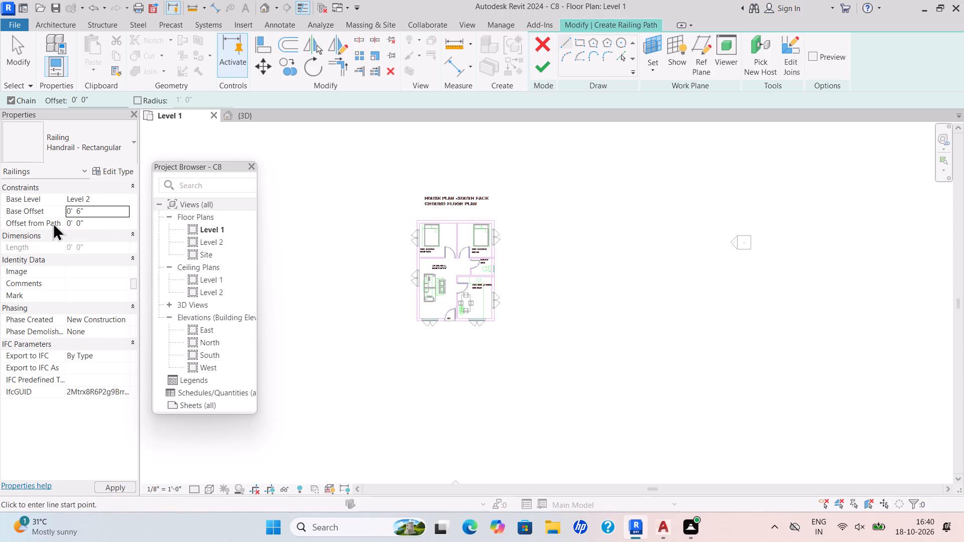
{"action": "scroll", "coordinate": [53, 222], "scroll_direction": "up", "scroll_amount": 1}
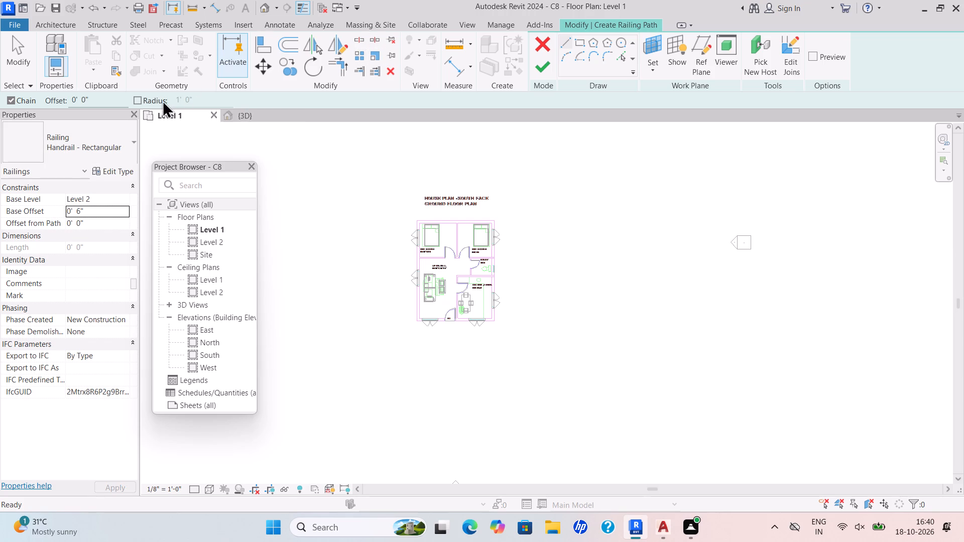
Sketch a rectangular railing path offset 3' outside the house's outer walls, finish the railing and check it in 3D.
{"action": "left_click_drag", "start_coordinate": [98, 100], "coordinate": [13, 137]}
{"action": "key", "text": "BackSpace"}
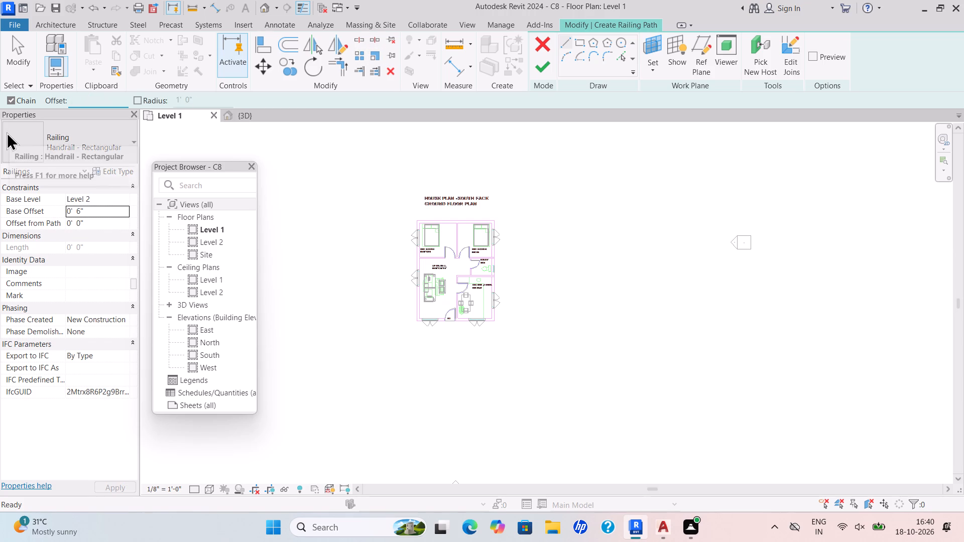
{"action": "type", "text": "3'"}
{"action": "key", "text": "Return"}
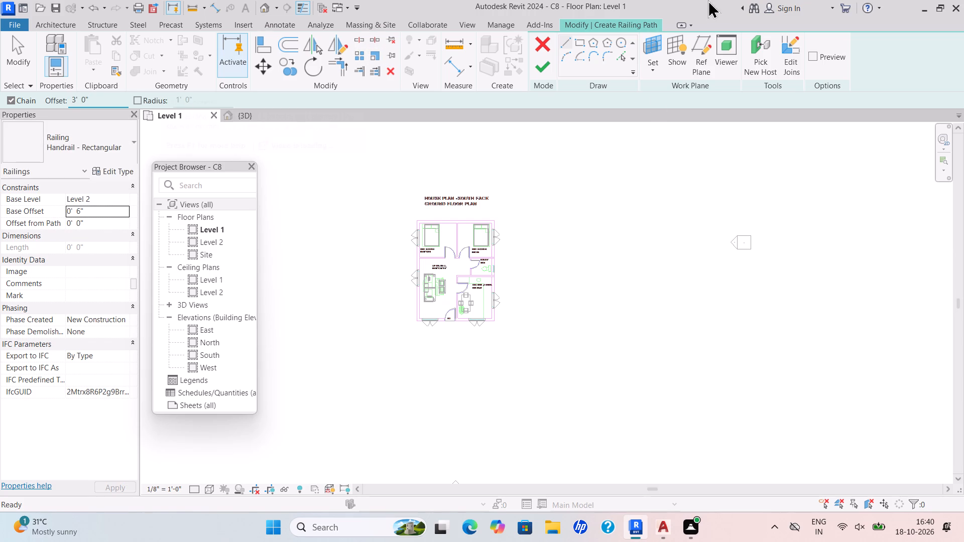
{"action": "scroll", "coordinate": [479, 217], "scroll_direction": "up", "scroll_amount": 2}
{"action": "scroll", "coordinate": [356, 212], "scroll_direction": "up", "scroll_amount": 4}
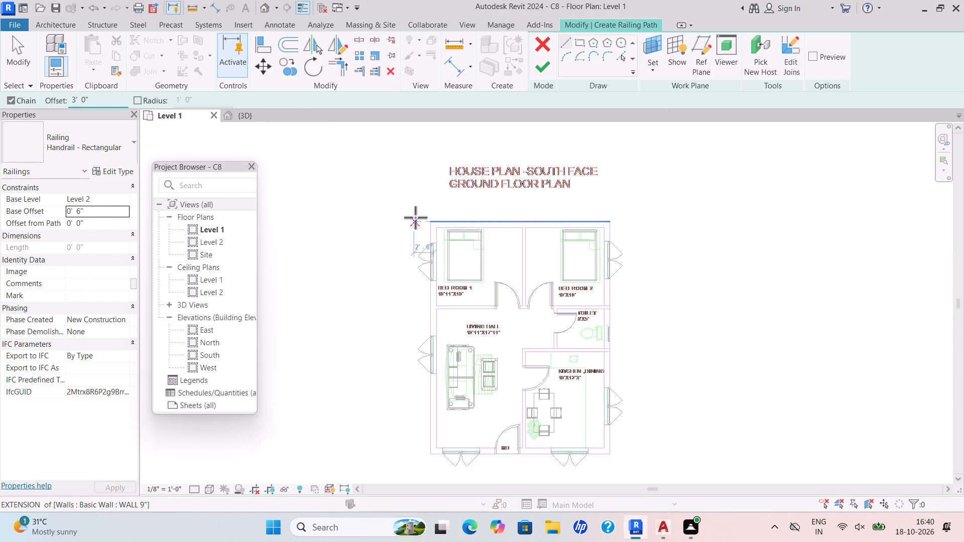
{"action": "left_click", "coordinate": [427, 221]}
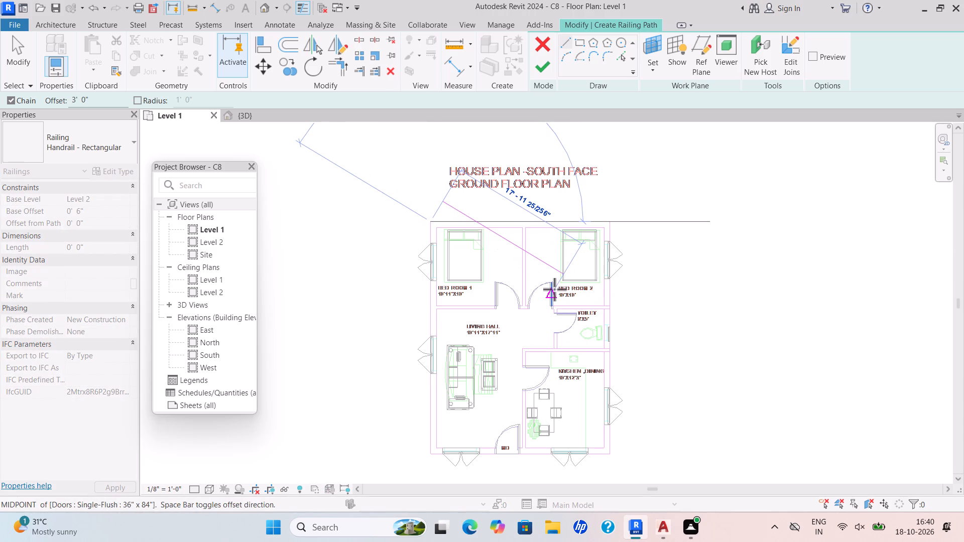
{"action": "key", "text": "Escape"}
{"action": "left_click", "coordinate": [577, 48]}
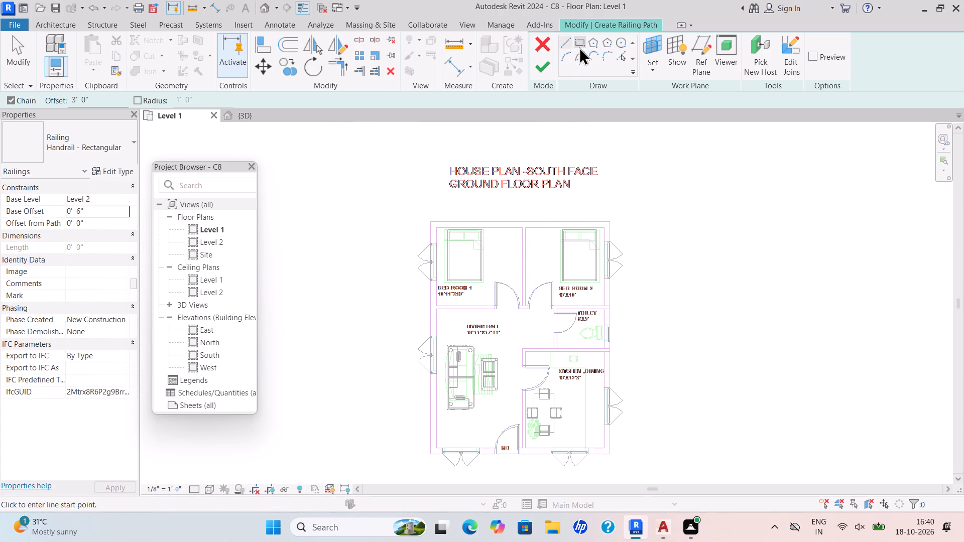
{"action": "left_click", "coordinate": [430, 220]}
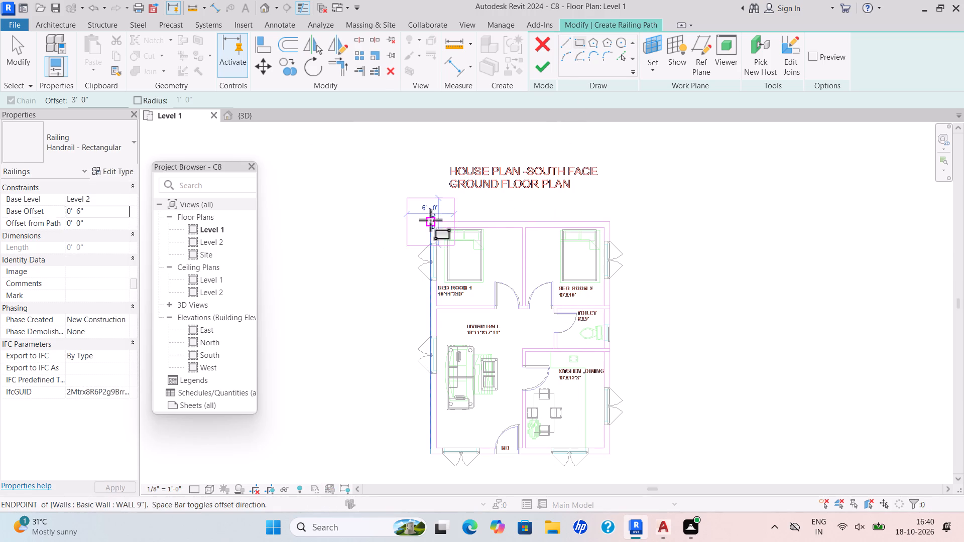
{"action": "left_click", "coordinate": [611, 454]}
{"action": "left_click", "coordinate": [538, 75]}
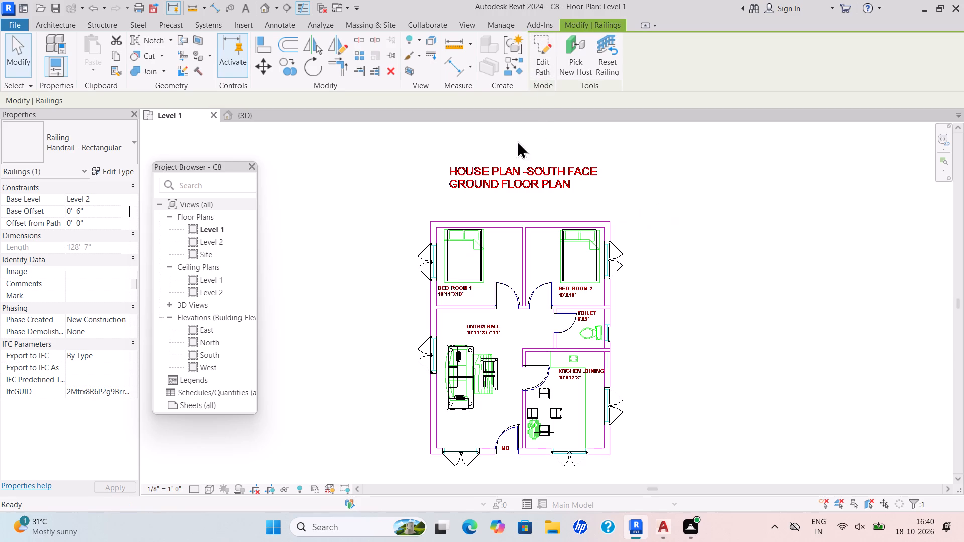
{"action": "left_click", "coordinate": [242, 118]}
{"action": "left_click", "coordinate": [578, 233]}
{"action": "scroll", "coordinate": [589, 239], "scroll_direction": "down", "scroll_amount": 5}
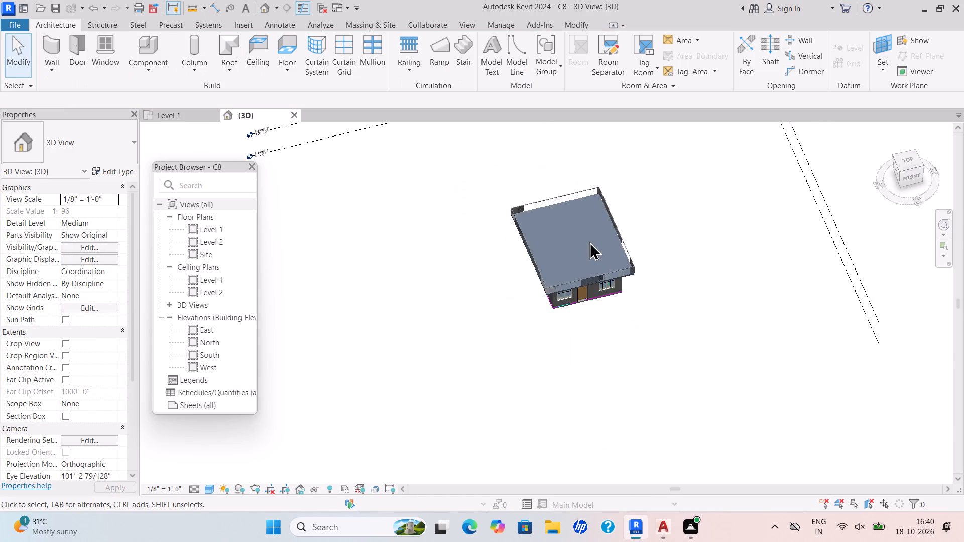
Start an architectural wall in the Level 1 plan and duplicate the Generic - 8" type as CMD 6".
{"action": "left_click", "coordinate": [175, 118]}
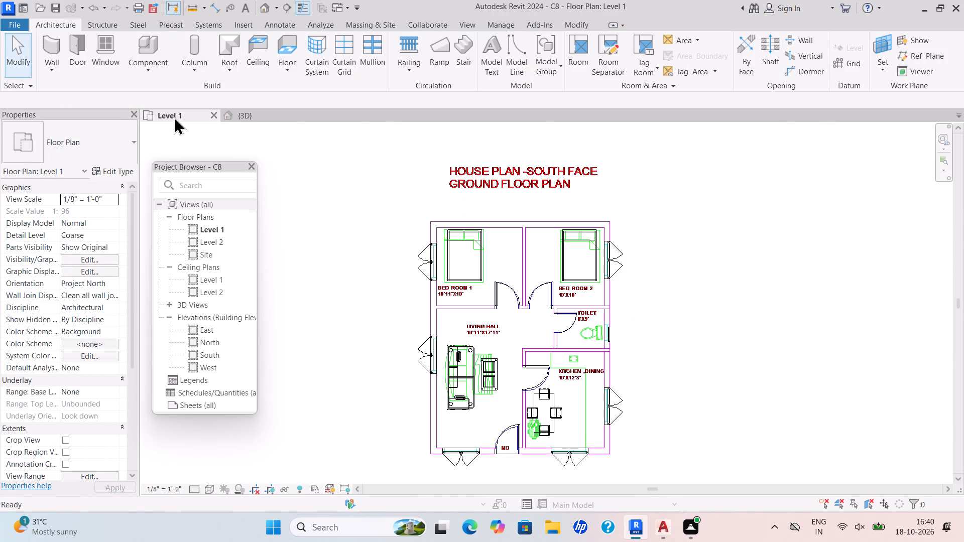
{"action": "left_click", "coordinate": [54, 66]}
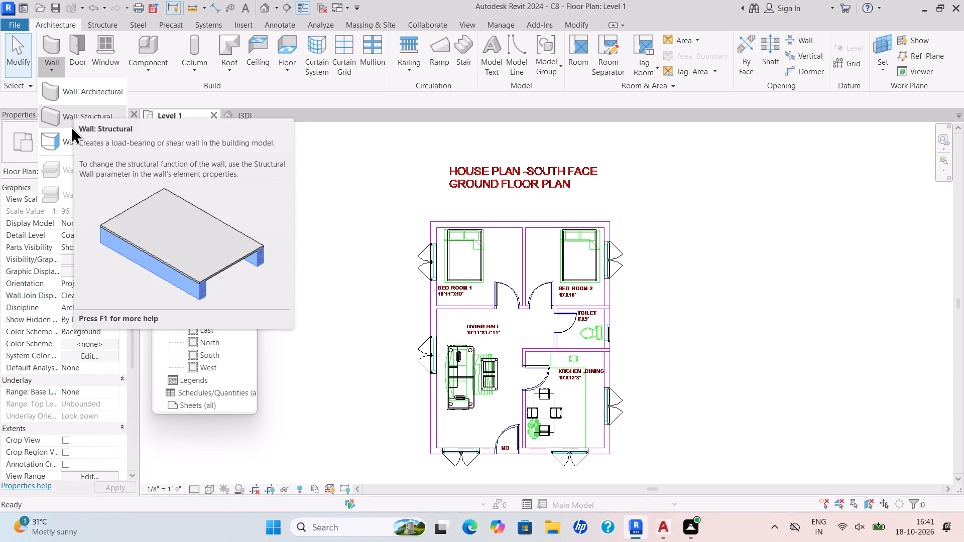
{"action": "left_click", "coordinate": [105, 89]}
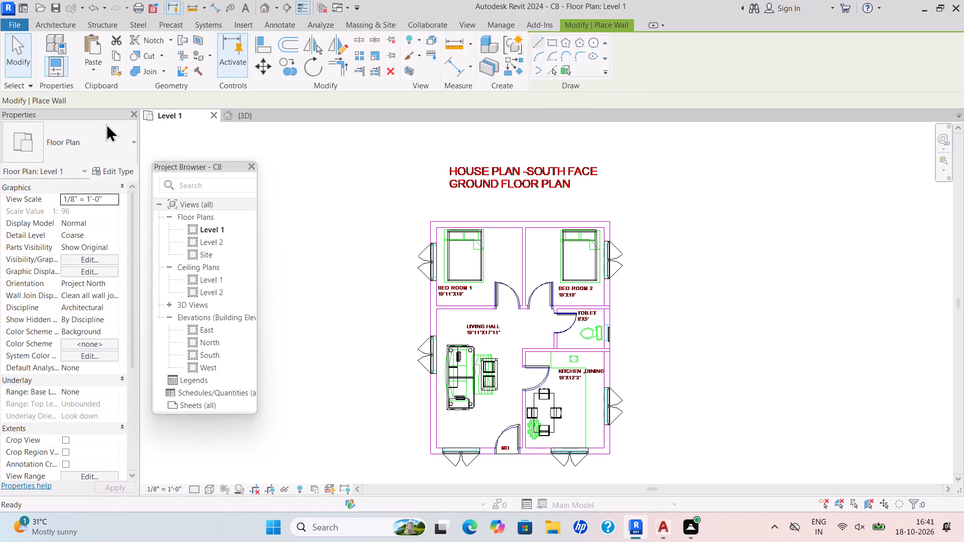
{"action": "left_click", "coordinate": [128, 139]}
{"action": "scroll", "coordinate": [87, 246], "scroll_direction": "up", "scroll_amount": 2}
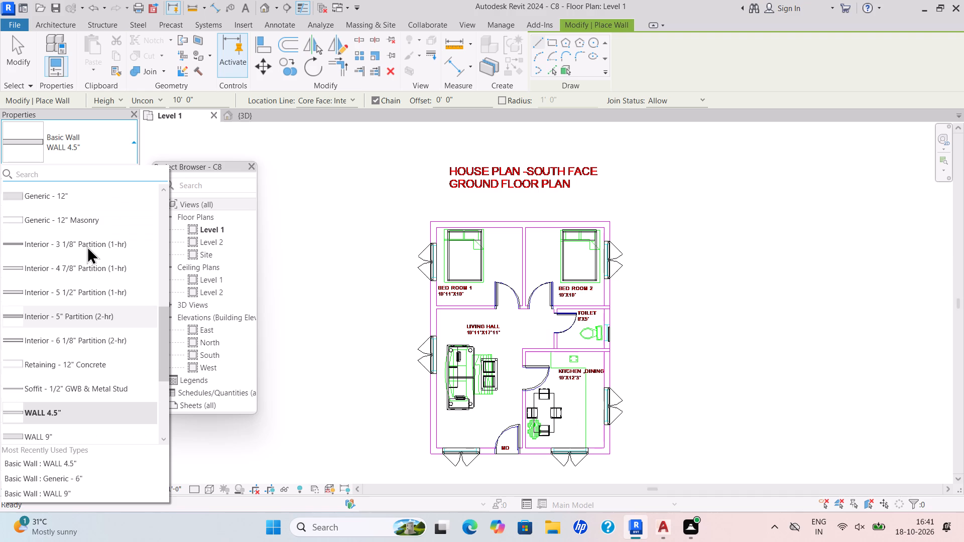
{"action": "scroll", "coordinate": [87, 246], "scroll_direction": "up", "scroll_amount": 1}
{"action": "left_click", "coordinate": [69, 199]}
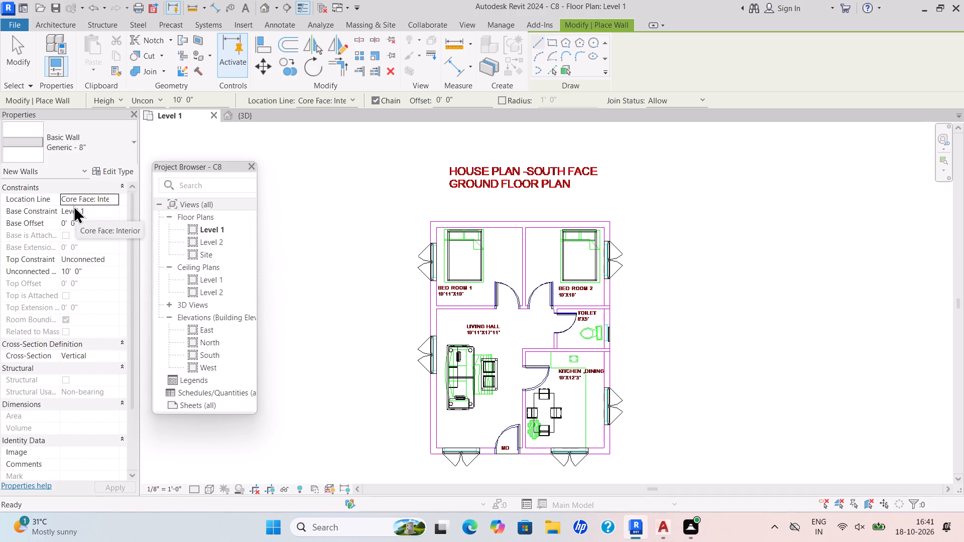
{"action": "left_click", "coordinate": [107, 165]}
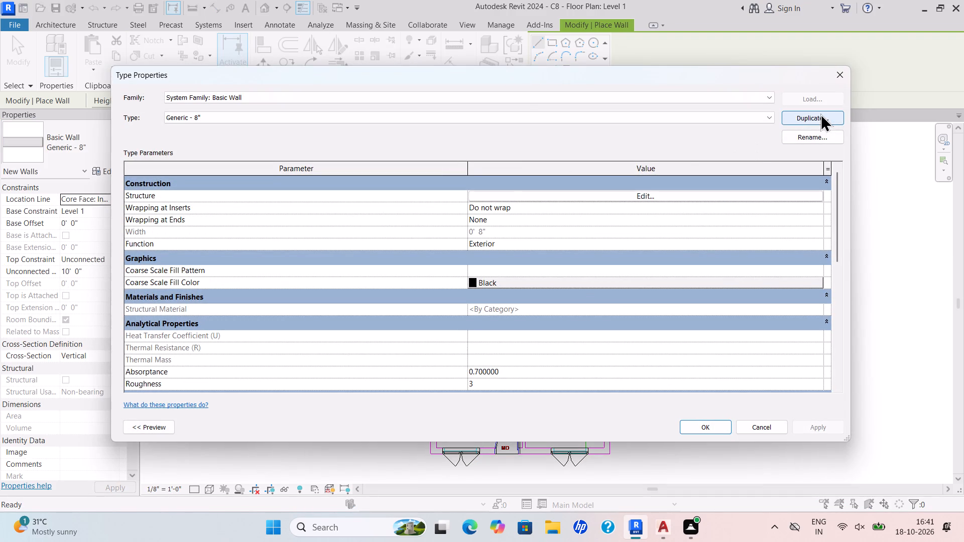
{"action": "left_click", "coordinate": [820, 113]}
{"action": "scroll", "coordinate": [751, 90], "scroll_direction": "up", "scroll_amount": 1}
{"action": "key", "text": "BackSpace"}
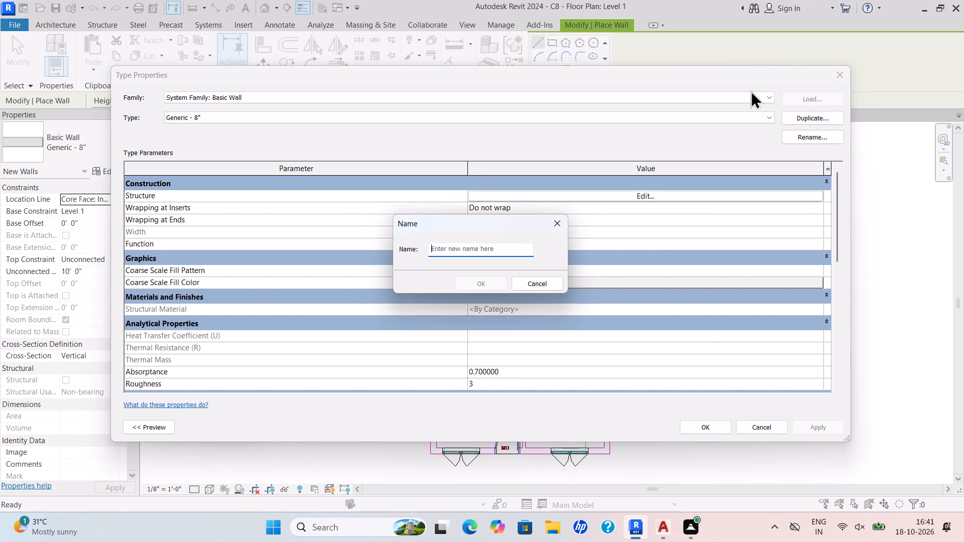
{"action": "type", "text": "X,"}
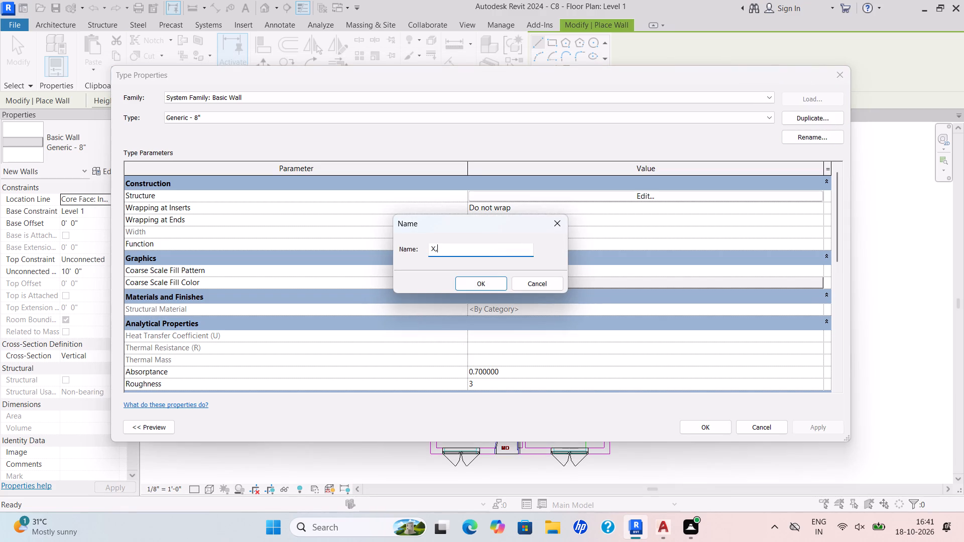
{"action": "key", "text": "BackSpace"}
{"action": "key", "text": "BackSpace"}
{"action": "key", "text": "BackSpace"}
{"action": "key", "text": "BackSpace"}
{"action": "key", "text": "BackSpace"}
{"action": "type", "text": "CMD"}
{"action": "key", "text": "space"}
{"action": "type", "text": "6\""}
{"action": "key", "text": "Return"}
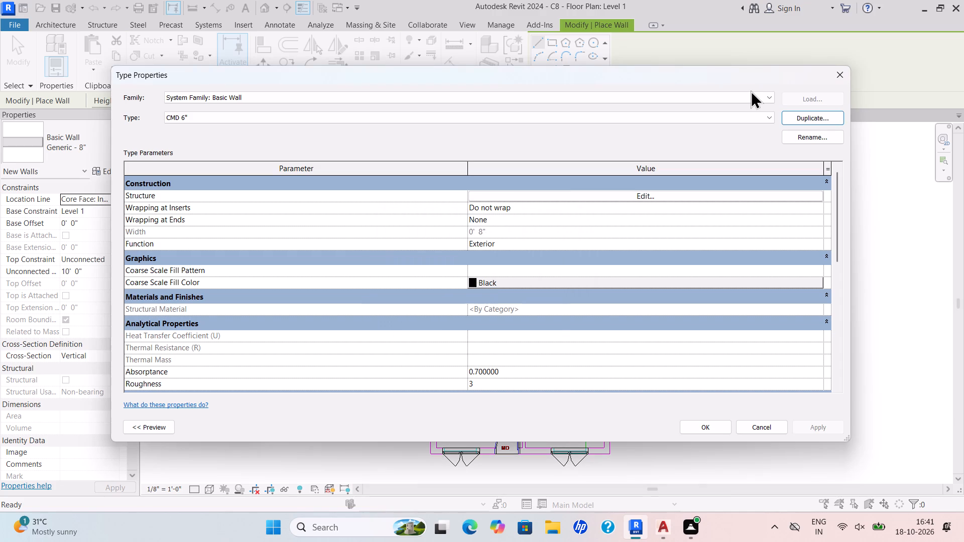
Set the CMD 6" wall type's structure layer thickness to 6" and accept the type properties.
{"action": "left_click", "coordinate": [639, 194]}
{"action": "left_click_drag", "start_coordinate": [501, 198], "coordinate": [457, 212]}
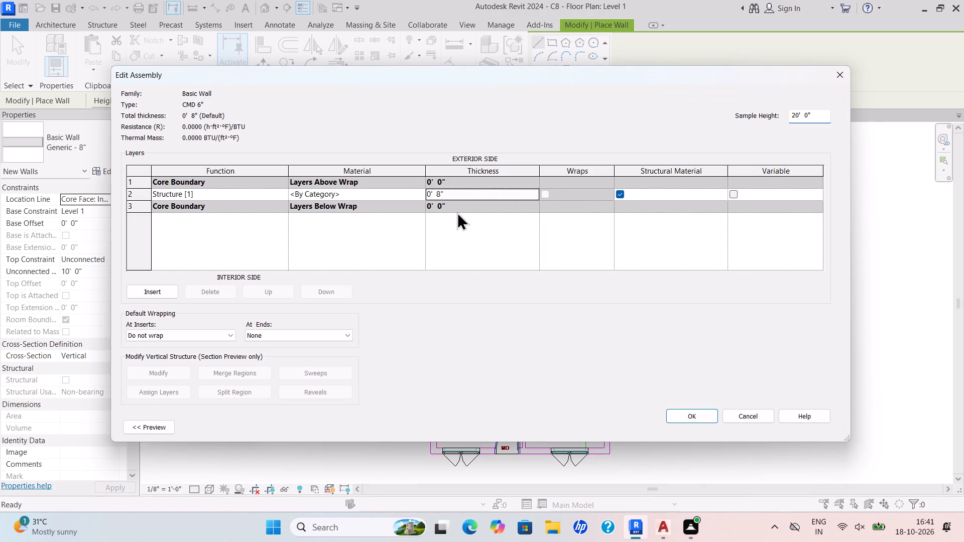
{"action": "left_click_drag", "start_coordinate": [457, 212], "coordinate": [453, 213]}
{"action": "key", "text": "BackSpace"}
{"action": "type", "text": "6\""}
{"action": "key", "text": "Return"}
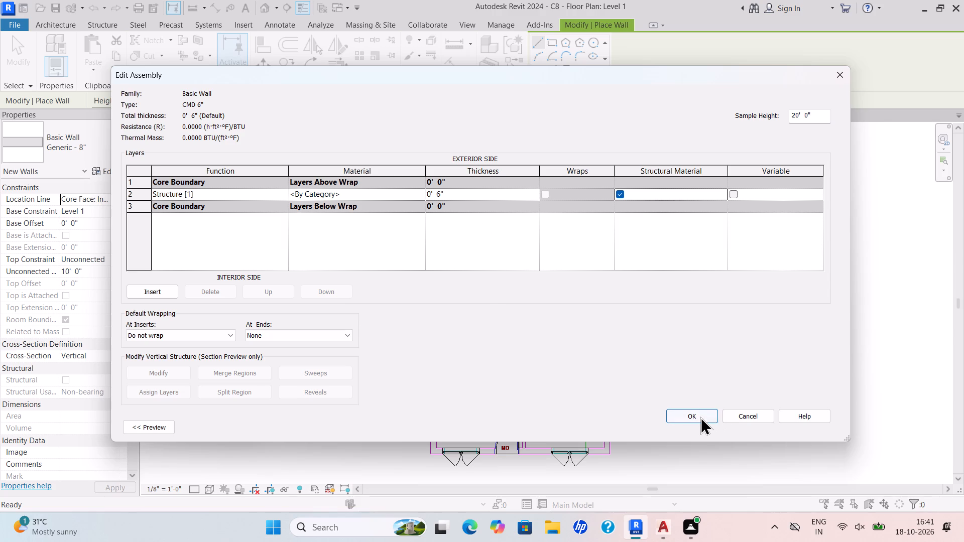
{"action": "left_click", "coordinate": [697, 415]}
{"action": "left_click", "coordinate": [799, 425]}
{"action": "left_click", "coordinate": [701, 425]}
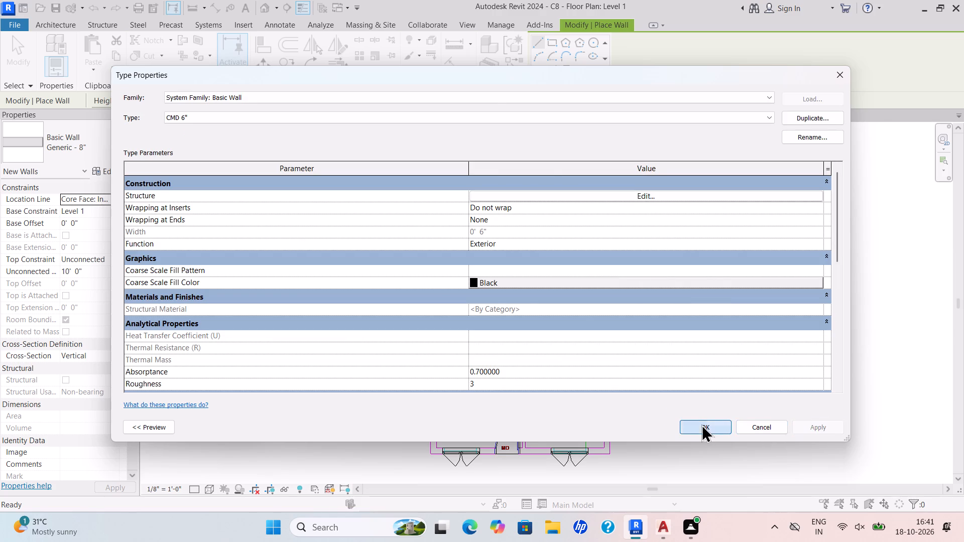
Draw a rectangular CMD 6" compound wall 4' high around the house, about 42' by 52', closing it at the starting corner.
{"action": "left_click_drag", "start_coordinate": [87, 272], "coordinate": [7, 304]}
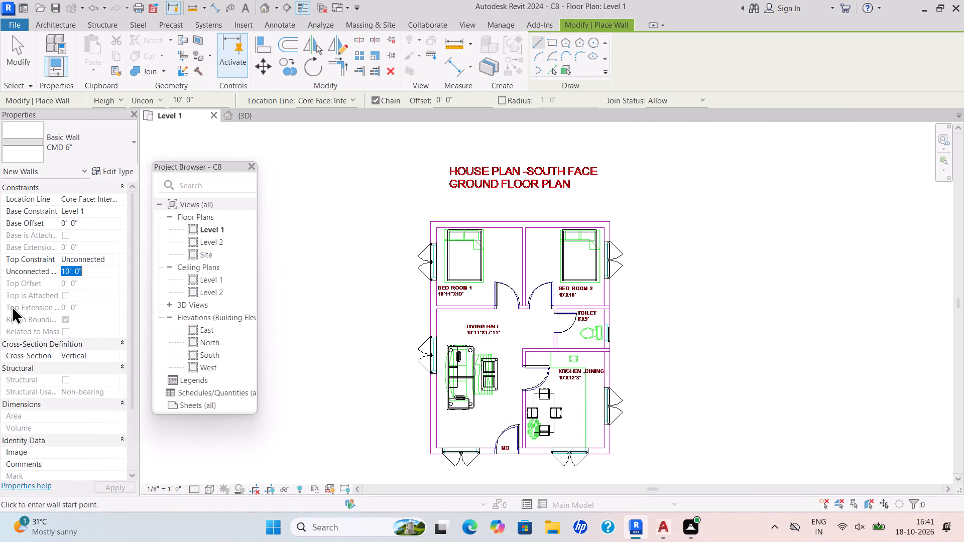
{"action": "key", "text": "BackSpace"}
{"action": "type", "text": "4'"}
{"action": "key", "text": "Return"}
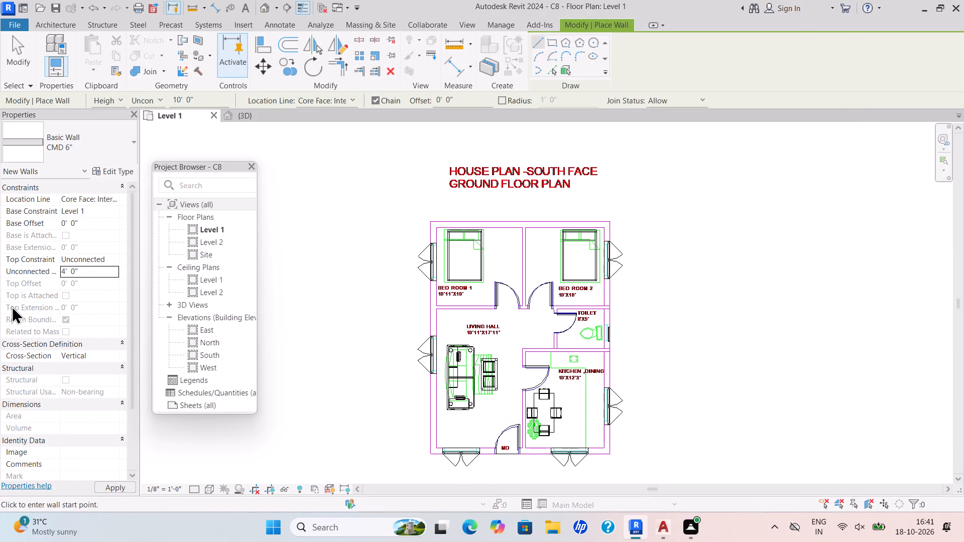
{"action": "scroll", "coordinate": [293, 250], "scroll_direction": "down", "scroll_amount": 4}
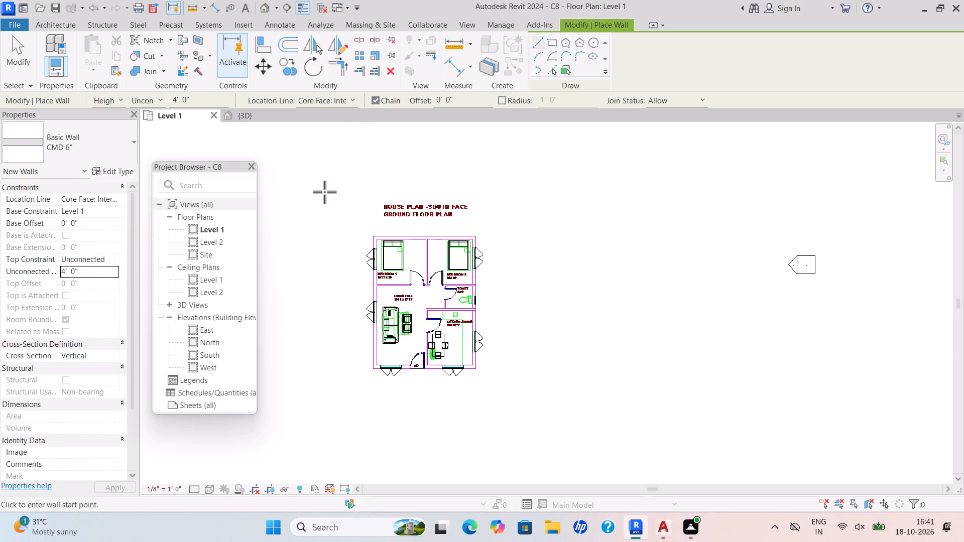
{"action": "left_click_drag", "start_coordinate": [330, 192], "coordinate": [338, 192]}
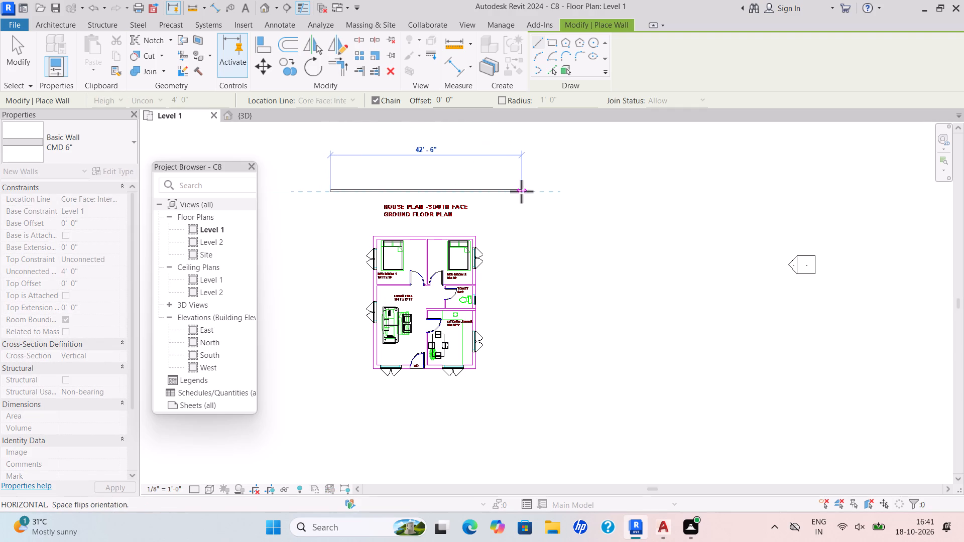
{"action": "left_click", "coordinate": [520, 198]}
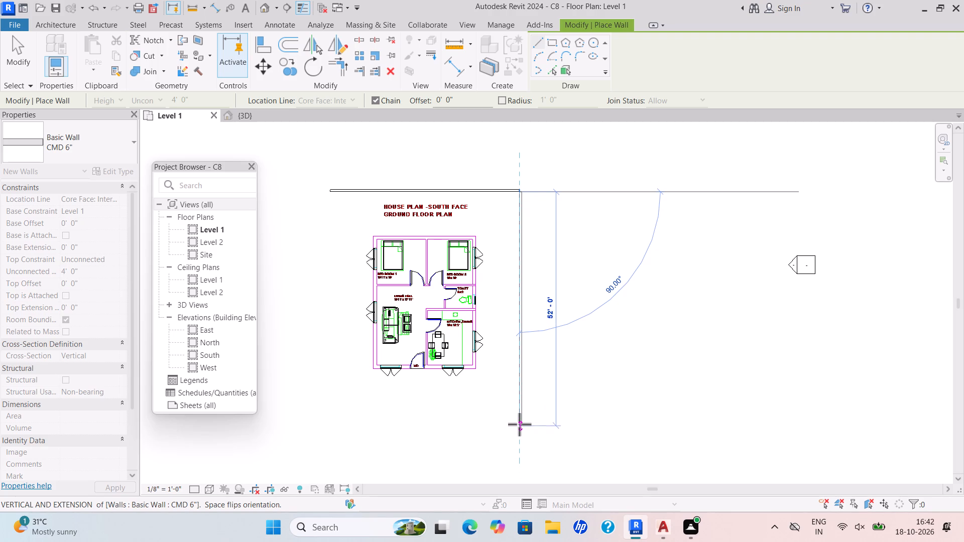
{"action": "left_click", "coordinate": [518, 422]}
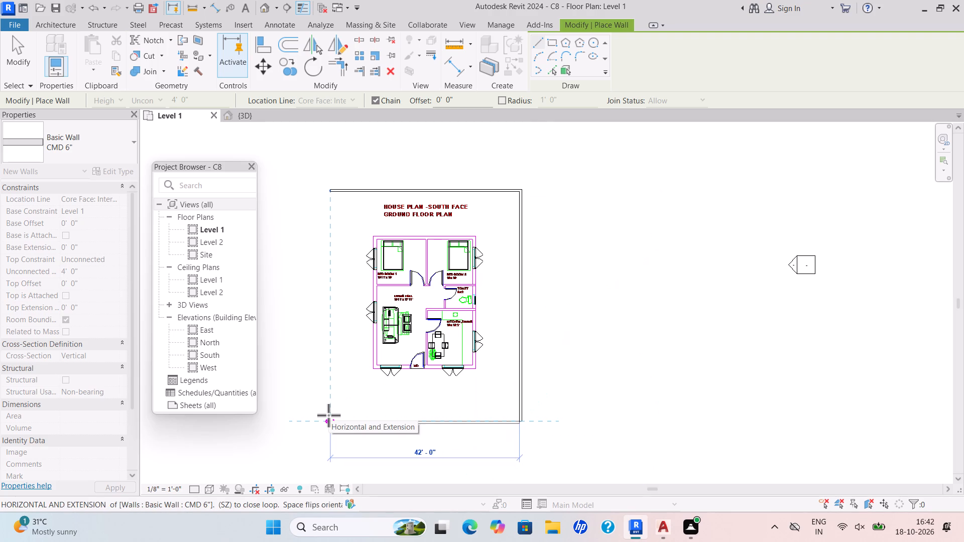
{"action": "scroll", "coordinate": [328, 415], "scroll_direction": "down", "scroll_amount": 1}
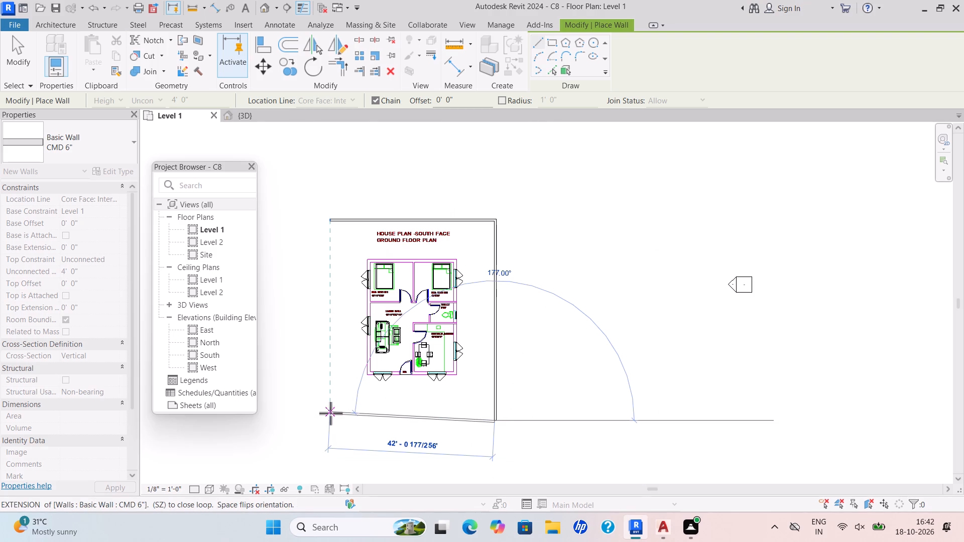
{"action": "scroll", "coordinate": [330, 413], "scroll_direction": "up", "scroll_amount": 1}
{"action": "middle_click_drag", "start_coordinate": [347, 420], "coordinate": [434, 424]}
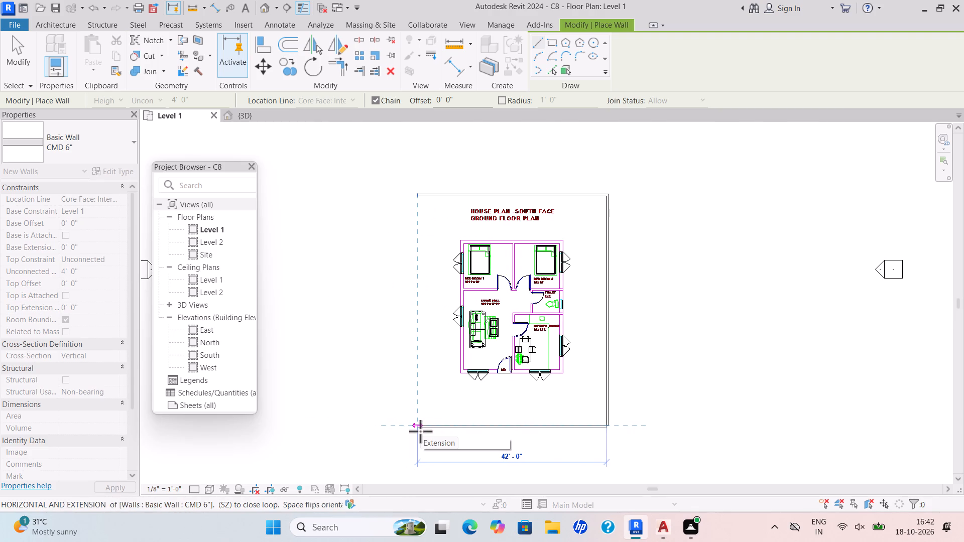
{"action": "left_click", "coordinate": [420, 431]}
{"action": "scroll", "coordinate": [422, 196], "scroll_direction": "up", "scroll_amount": 9}
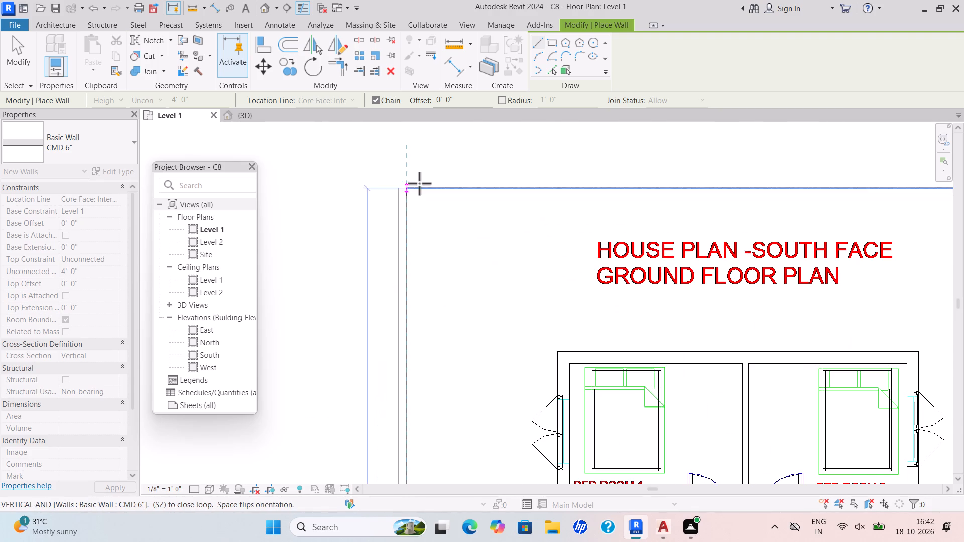
{"action": "scroll", "coordinate": [415, 186], "scroll_direction": "up", "scroll_amount": 5}
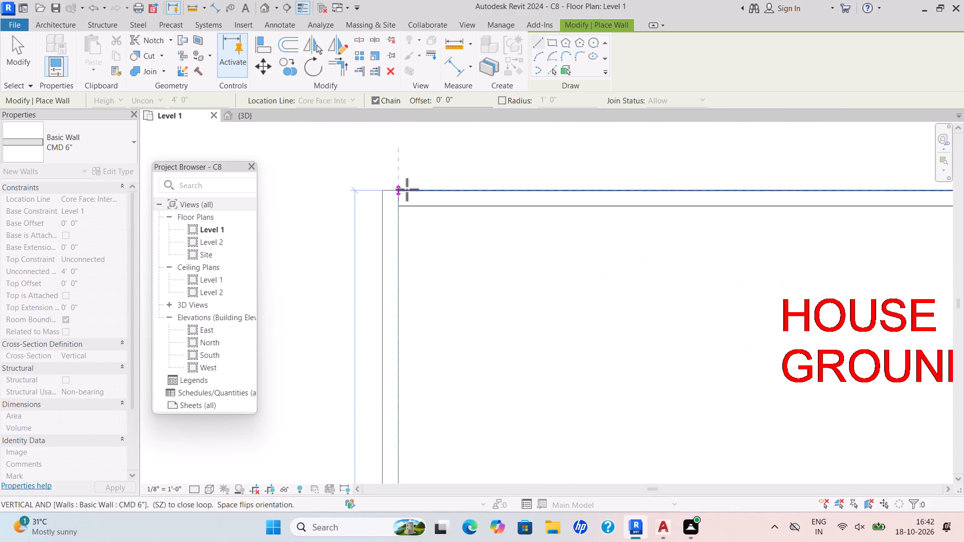
{"action": "left_click", "coordinate": [401, 192]}
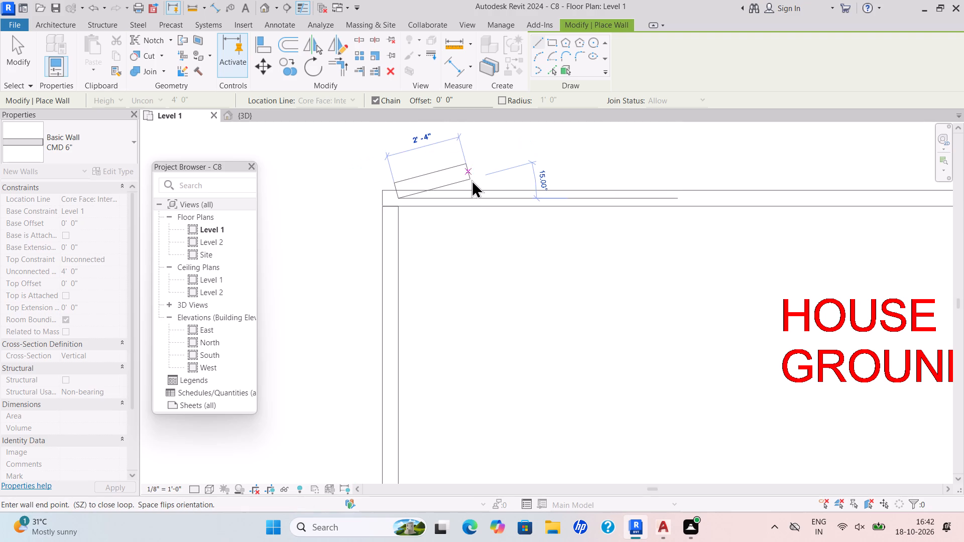
{"action": "key", "text": "Escape"}
{"action": "key", "text": "Escape"}
{"action": "key", "text": "Escape"}
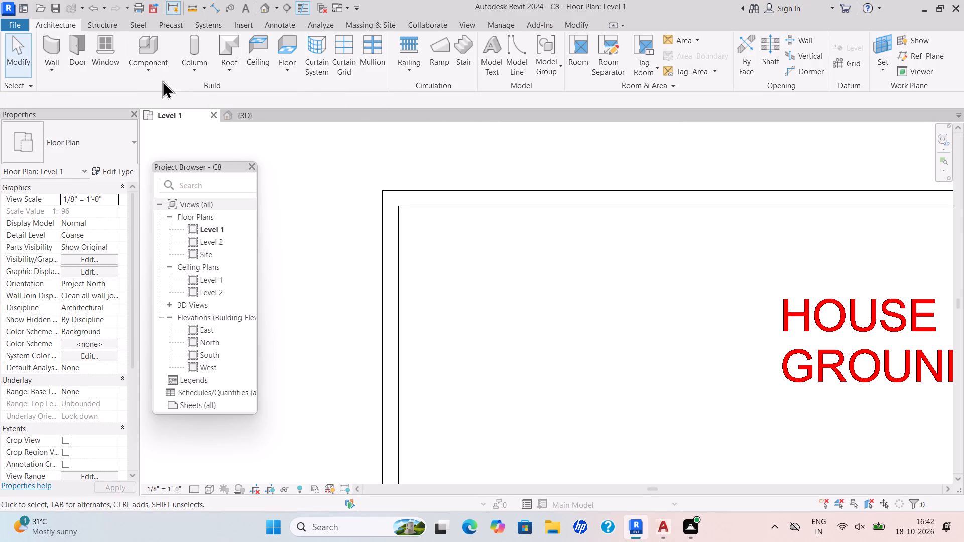
Load the Gate_davinder_11707.0001 family from the Gate folder in SHUBHAM CITY as a component.
{"action": "left_click", "coordinate": [149, 71]}
{"action": "left_click", "coordinate": [182, 87]}
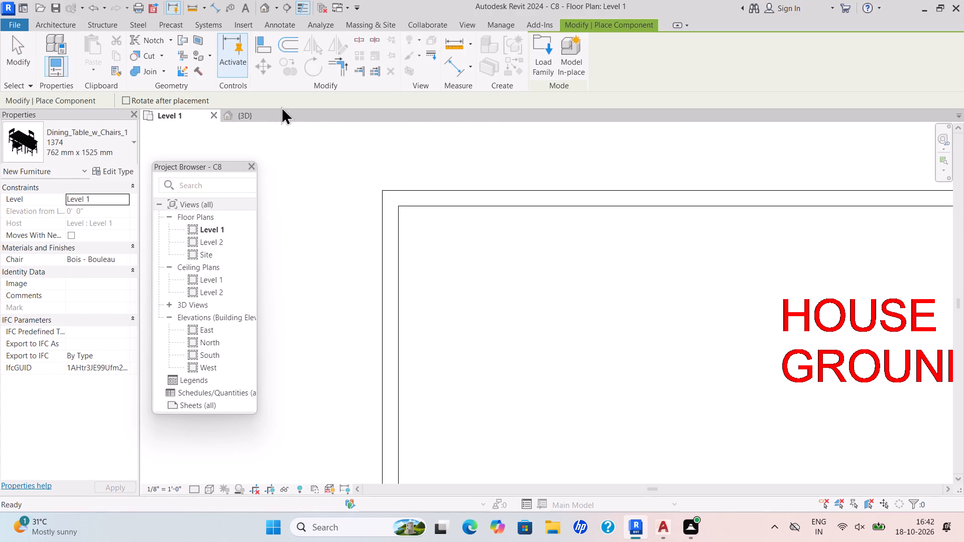
{"action": "double_click", "coordinate": [538, 74]}
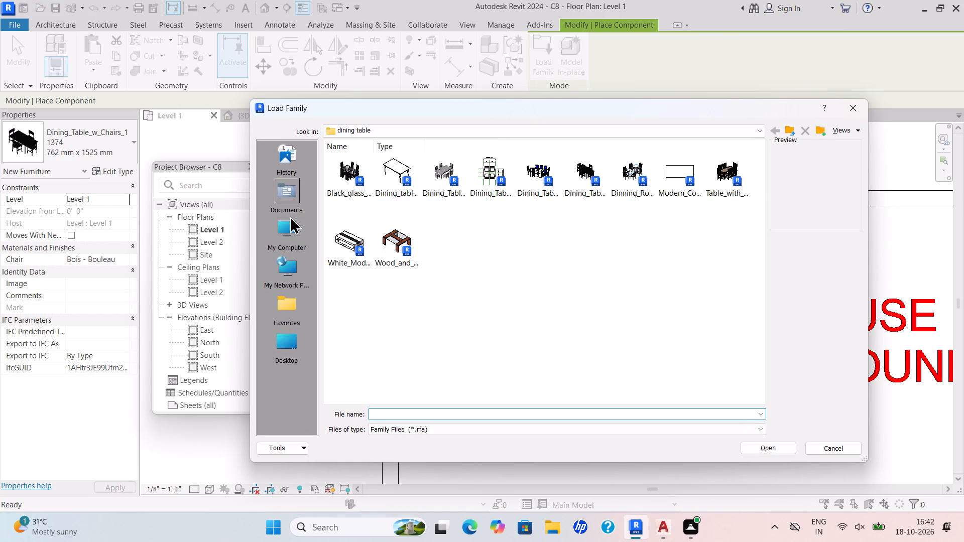
{"action": "double_click", "coordinate": [287, 197]}
{"action": "double_click", "coordinate": [640, 180]}
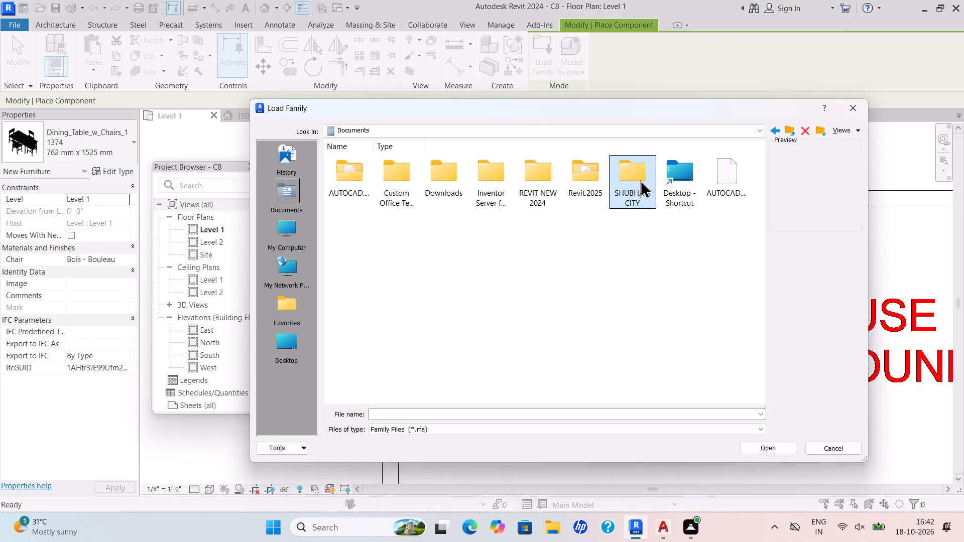
{"action": "left_click", "coordinate": [530, 247]}
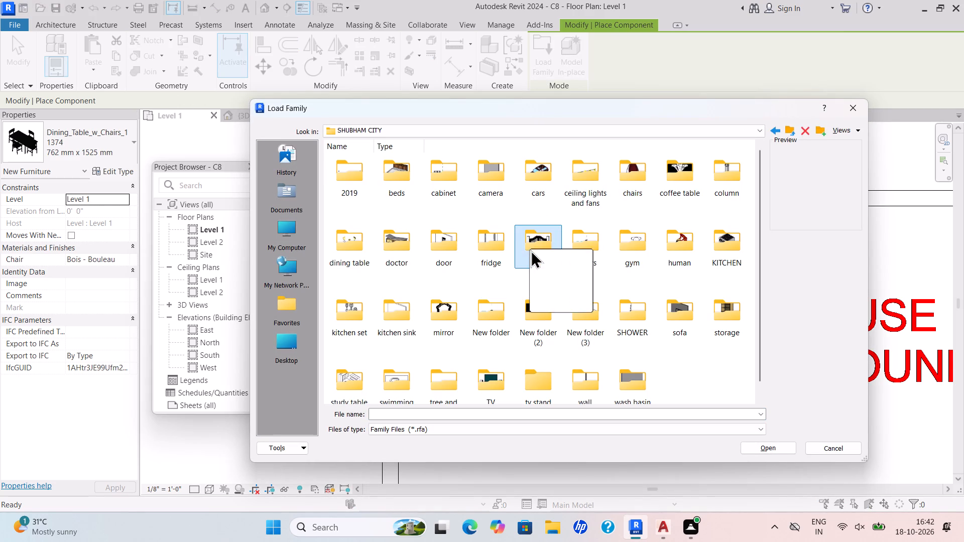
{"action": "triple_click", "coordinate": [531, 250]}
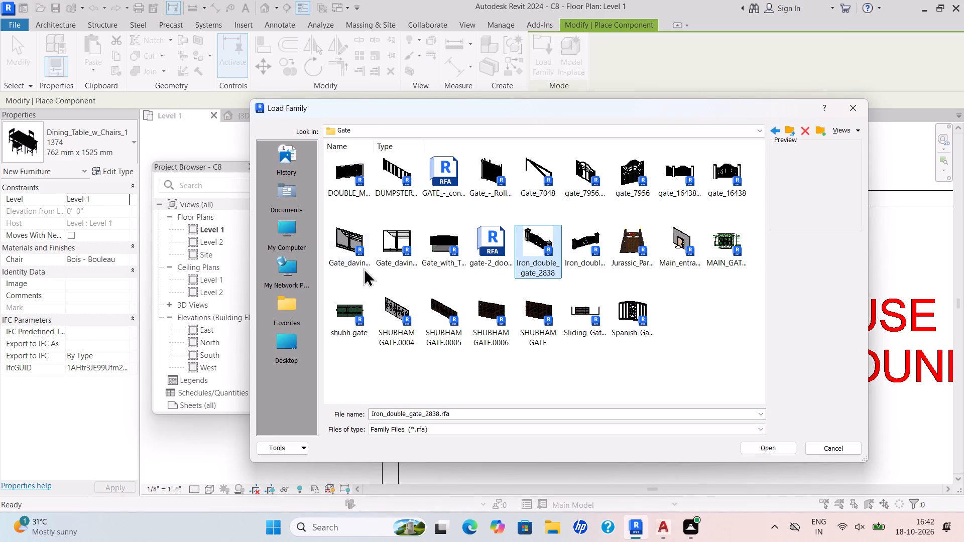
{"action": "left_click", "coordinate": [357, 258]}
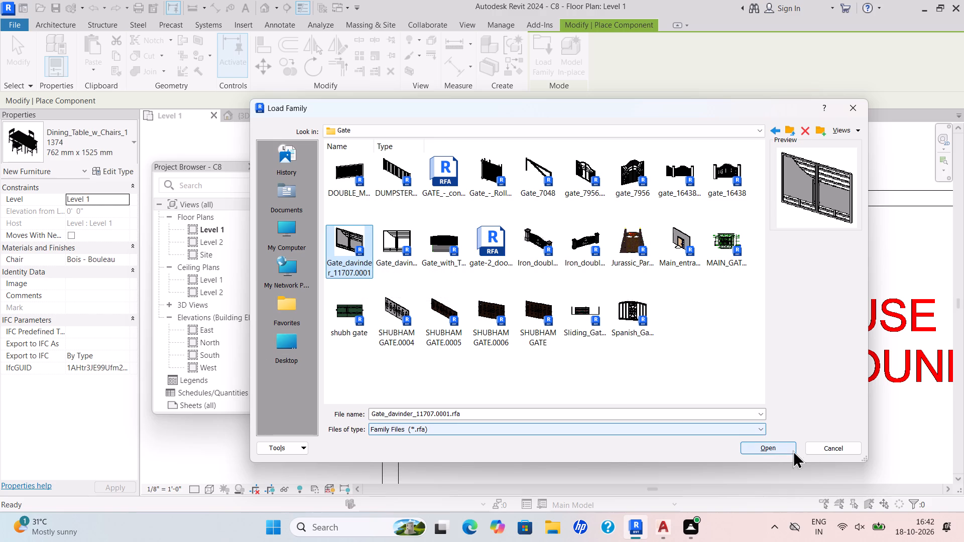
{"action": "double_click", "coordinate": [770, 447]}
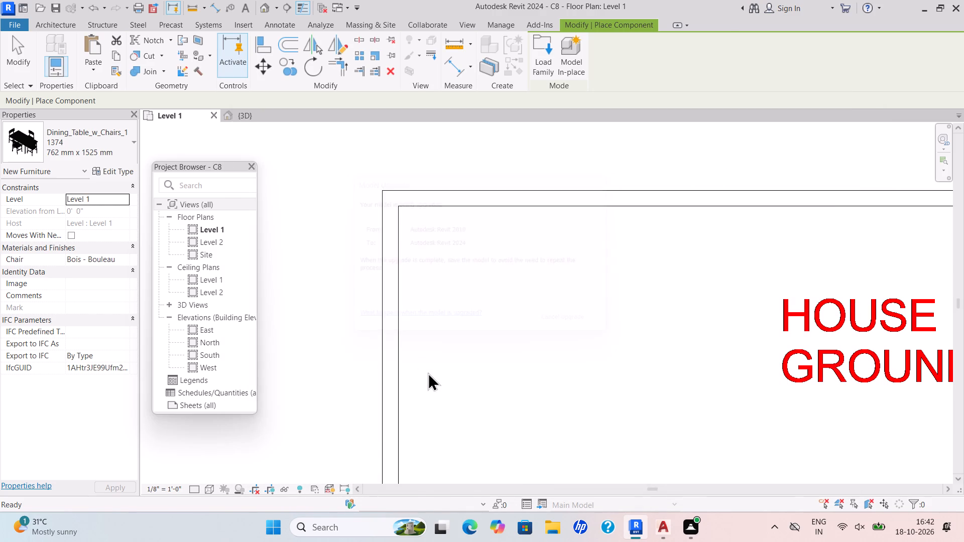
Place the gate on the front compound wall, roughly in line with the main door.
{"action": "scroll", "coordinate": [471, 373], "scroll_direction": "down", "scroll_amount": 5}
{"action": "middle_click_drag", "start_coordinate": [472, 365], "coordinate": [438, 229]}
{"action": "scroll", "coordinate": [491, 352], "scroll_direction": "down", "scroll_amount": 4}
{"action": "middle_click_drag", "start_coordinate": [471, 265], "coordinate": [459, 200]}
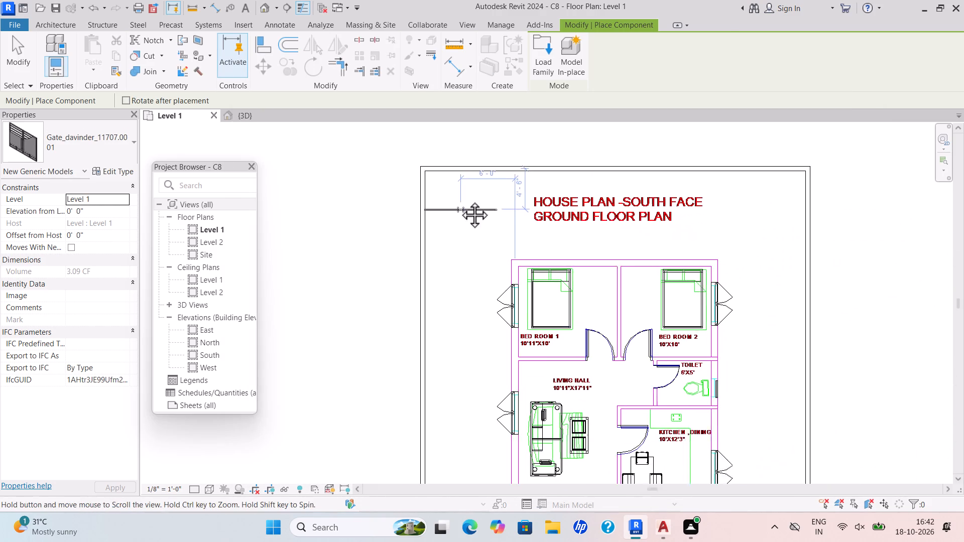
{"action": "middle_click_drag", "start_coordinate": [459, 200], "coordinate": [459, 199]}
{"action": "scroll", "coordinate": [542, 371], "scroll_direction": "down", "scroll_amount": 3}
{"action": "middle_click_drag", "start_coordinate": [541, 371], "coordinate": [507, 234]}
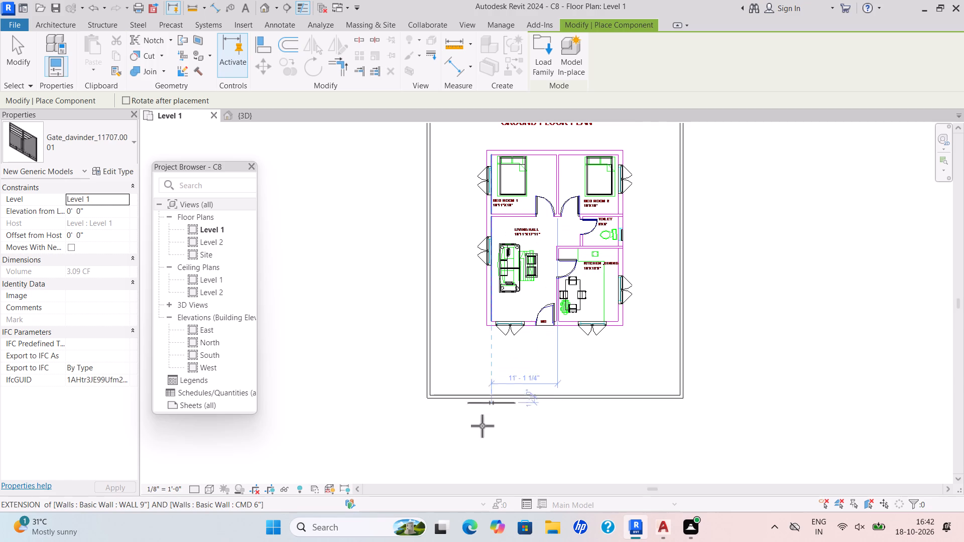
{"action": "scroll", "coordinate": [550, 396], "scroll_direction": "up", "scroll_amount": 8}
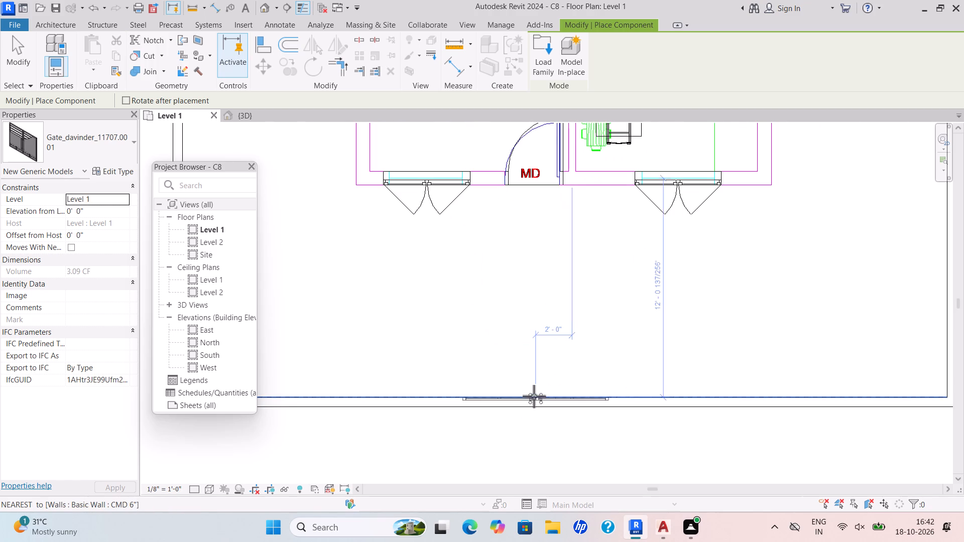
{"action": "scroll", "coordinate": [535, 394], "scroll_direction": "up", "scroll_amount": 1}
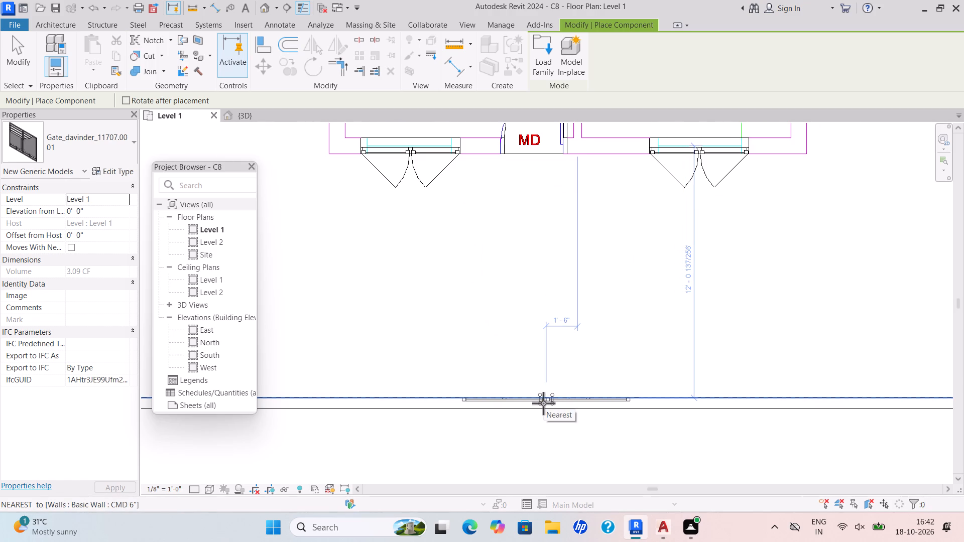
{"action": "left_click", "coordinate": [543, 403]}
{"action": "key", "text": "Escape"}
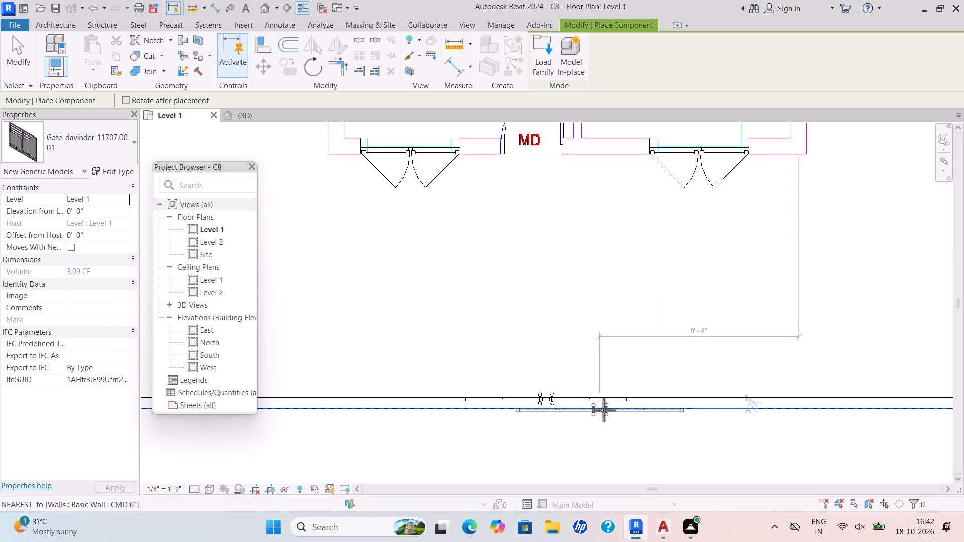
{"action": "key", "text": "Escape"}
{"action": "key", "text": "Escape"}
Nudge the gate outward once to centre it within the front compound wall's thickness.
{"action": "left_click", "coordinate": [579, 398]}
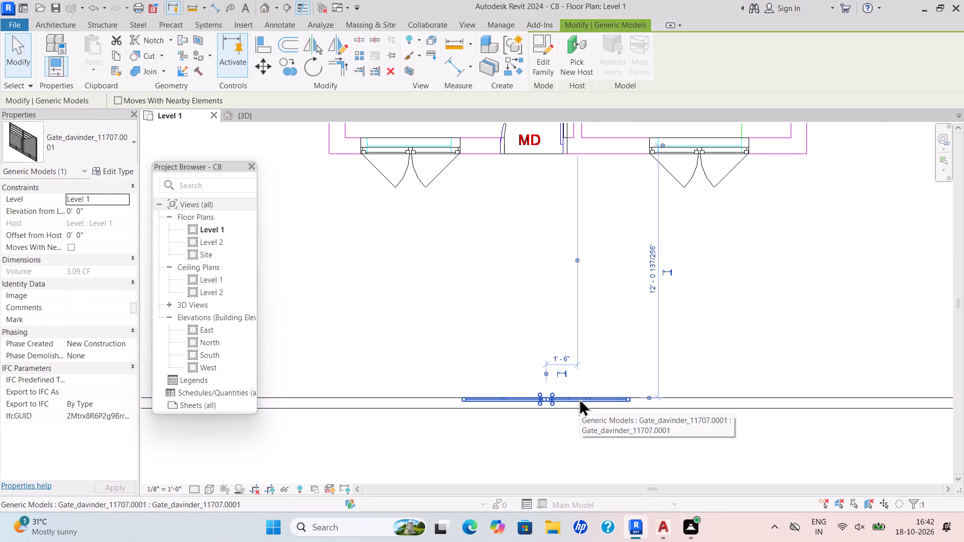
{"action": "key", "text": "Down"}
{"action": "key", "text": "Escape"}
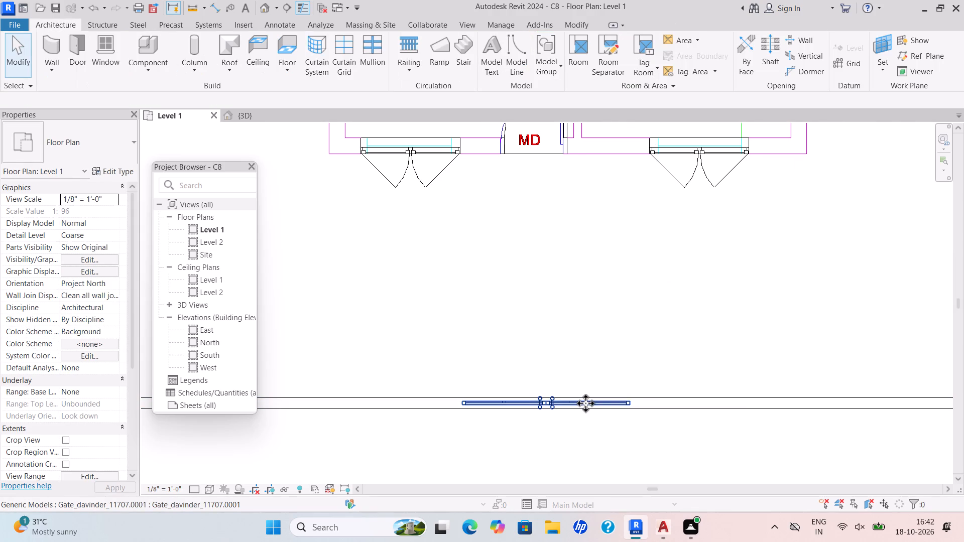
{"action": "key", "text": "Escape"}
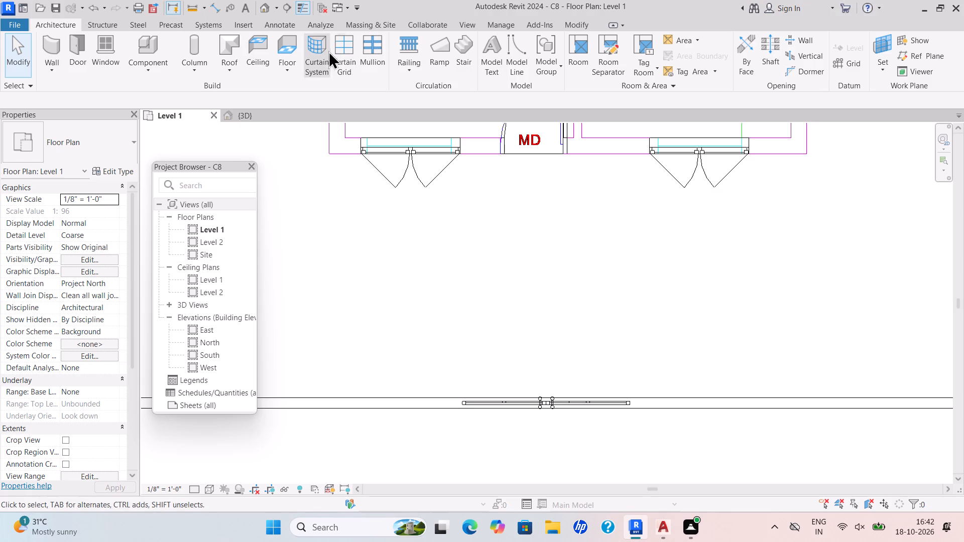
Split the front compound wall at a point within the gate, just east of its centre.
{"action": "left_click", "coordinate": [574, 22]}
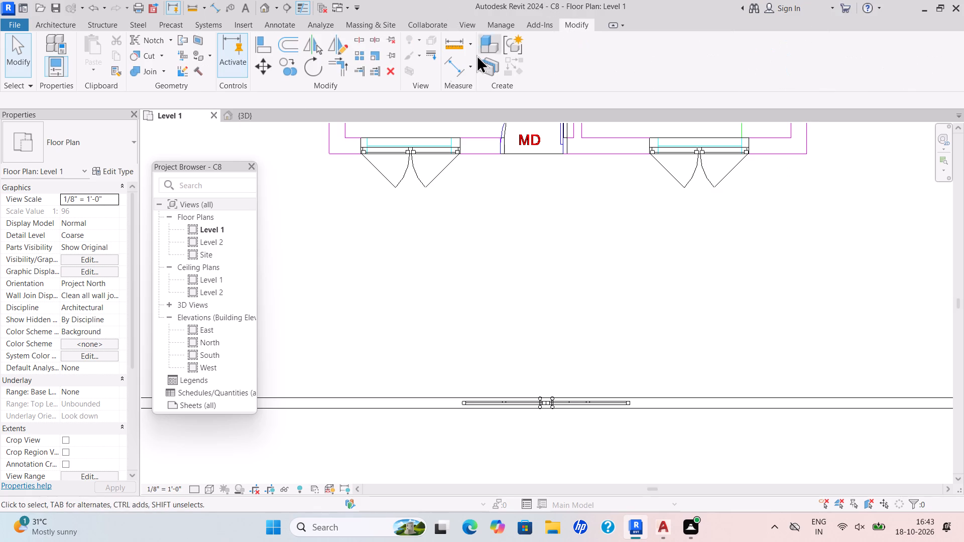
{"action": "left_click", "coordinate": [361, 42]}
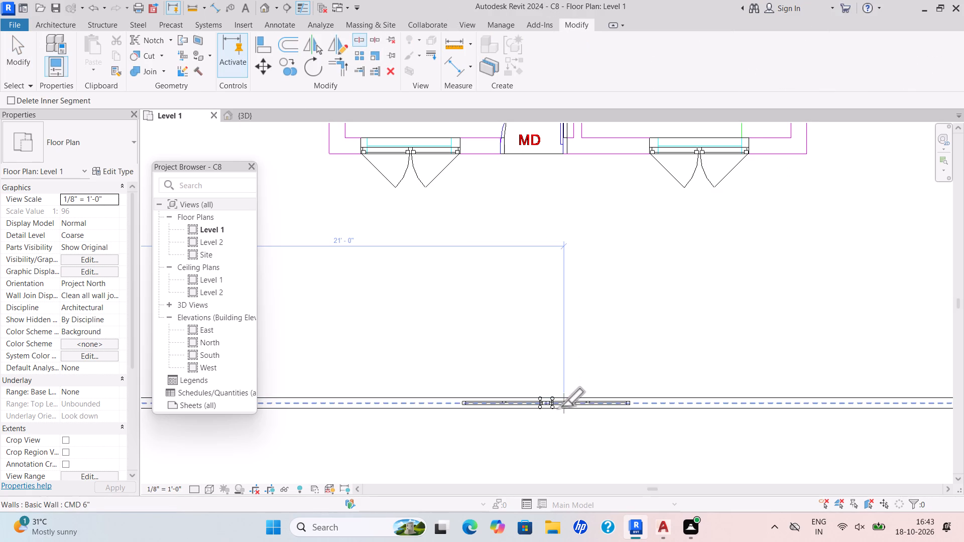
{"action": "left_click", "coordinate": [559, 398]}
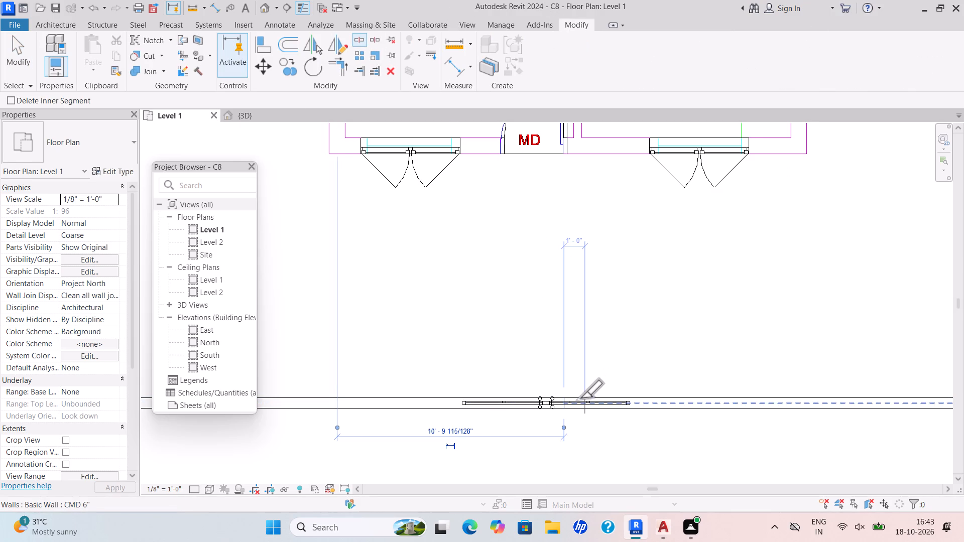
{"action": "key", "text": "Escape"}
{"action": "key", "text": "Escape"}
{"action": "key", "text": "Escape"}
Shorten the eastern front wall segment by pulling its split end back to the gate's eastern end.
{"action": "left_click", "coordinate": [672, 402]}
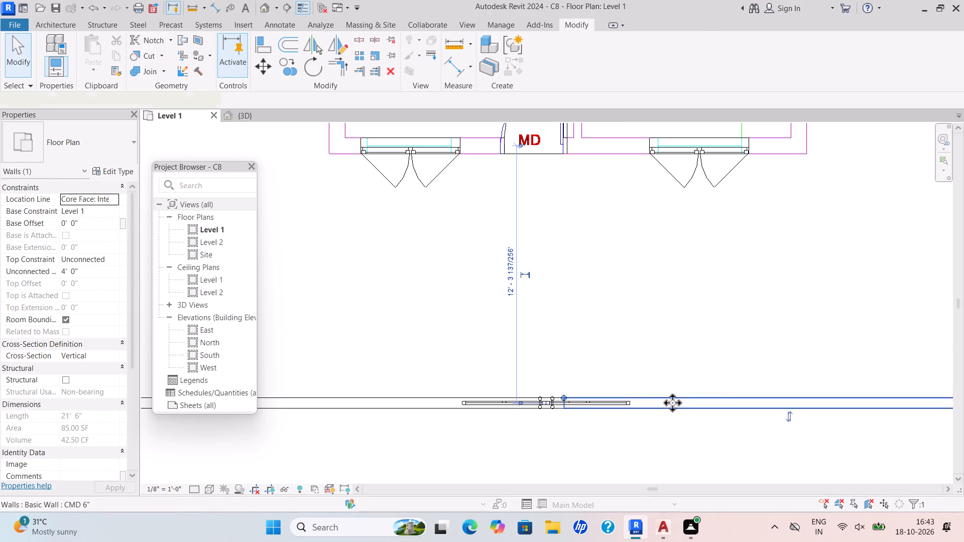
{"action": "middle_click_drag", "start_coordinate": [721, 383], "coordinate": [582, 380]}
{"action": "left_click_drag", "start_coordinate": [425, 391], "coordinate": [446, 391]}
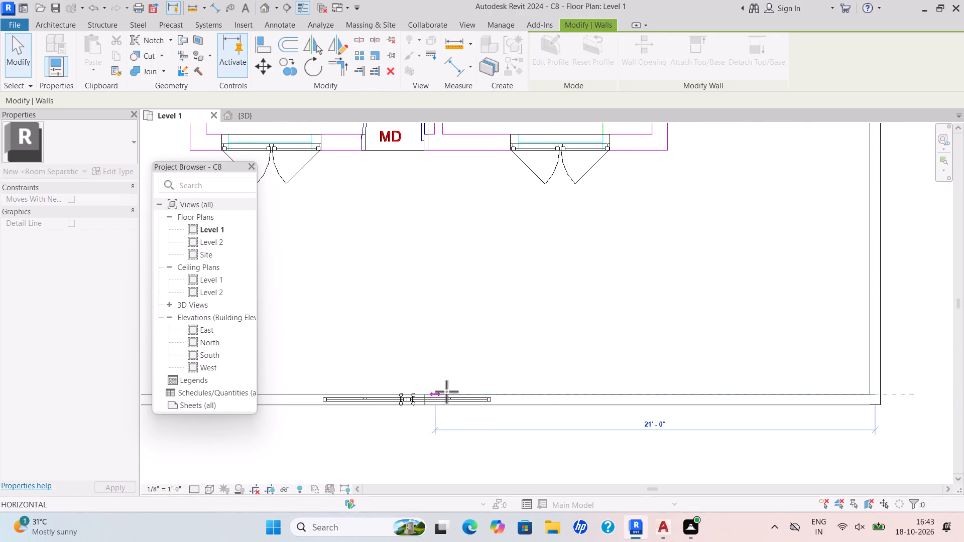
{"action": "left_click_drag", "start_coordinate": [446, 391], "coordinate": [490, 395]}
{"action": "key", "text": "Escape"}
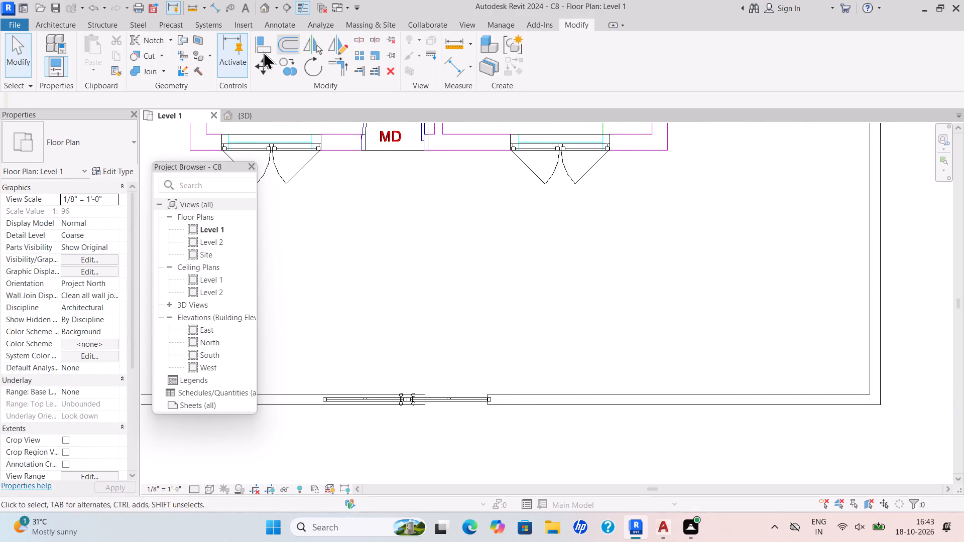
Align the eastern wall segment's end face with the outer edge of the gate's eastern post.
{"action": "left_click", "coordinate": [255, 47]}
{"action": "scroll", "coordinate": [506, 405], "scroll_direction": "up", "scroll_amount": 9}
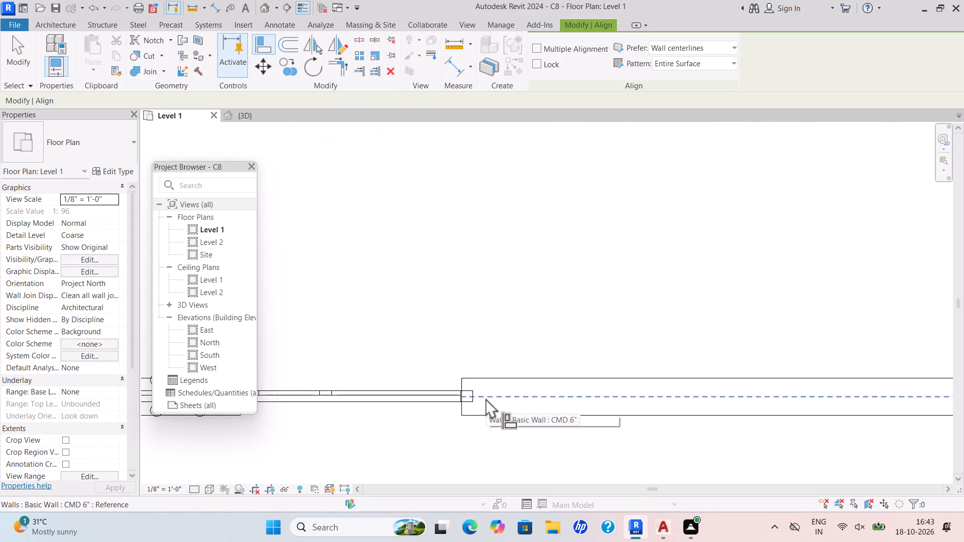
{"action": "scroll", "coordinate": [482, 398], "scroll_direction": "up", "scroll_amount": 4}
{"action": "left_click", "coordinate": [464, 393]}
{"action": "left_click", "coordinate": [449, 412]}
{"action": "scroll", "coordinate": [472, 401], "scroll_direction": "down", "scroll_amount": 1}
{"action": "middle_click_drag", "start_coordinate": [475, 400], "coordinate": [543, 391]}
{"action": "left_click", "coordinate": [270, 39]}
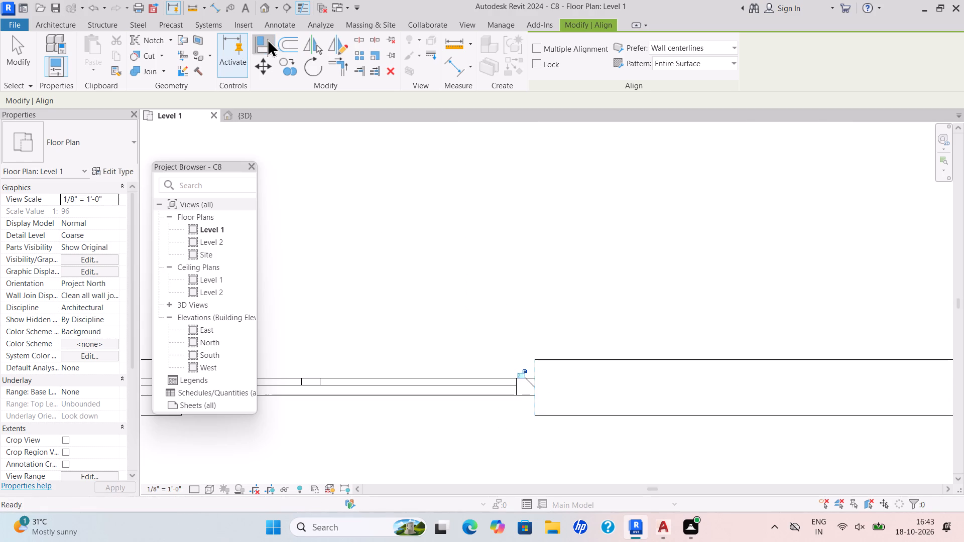
Align the western front wall segment's end face with the outer edge of the gate's western post.
{"action": "scroll", "coordinate": [290, 55], "scroll_direction": "down", "scroll_amount": 6}
{"action": "middle_click_drag", "start_coordinate": [402, 123], "coordinate": [503, 158]}
{"action": "middle_click_drag", "start_coordinate": [431, 250], "coordinate": [575, 212]}
{"action": "scroll", "coordinate": [431, 250], "scroll_direction": "down", "scroll_amount": 2}
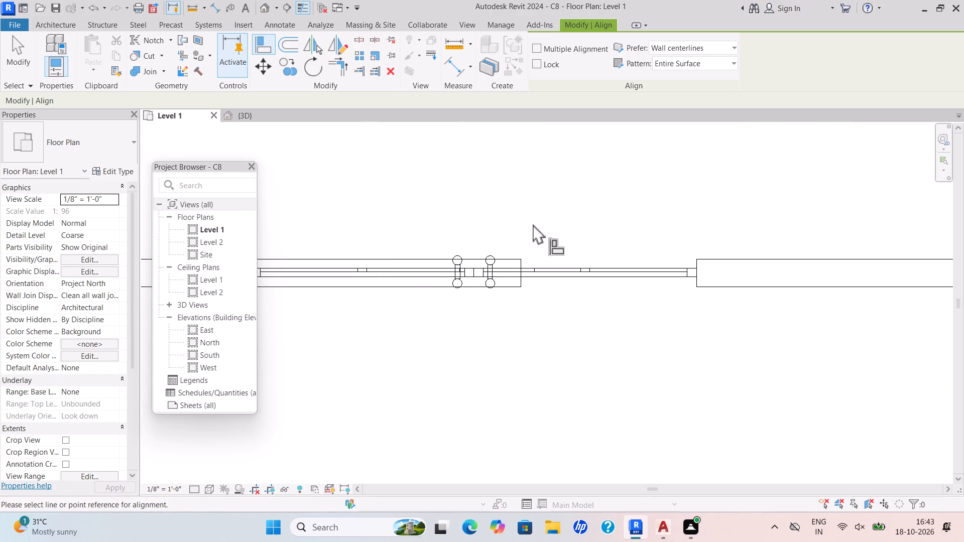
{"action": "scroll", "coordinate": [406, 256], "scroll_direction": "down", "scroll_amount": 2}
{"action": "middle_click_drag", "start_coordinate": [406, 257], "coordinate": [515, 261]}
{"action": "scroll", "coordinate": [393, 267], "scroll_direction": "up", "scroll_amount": 9}
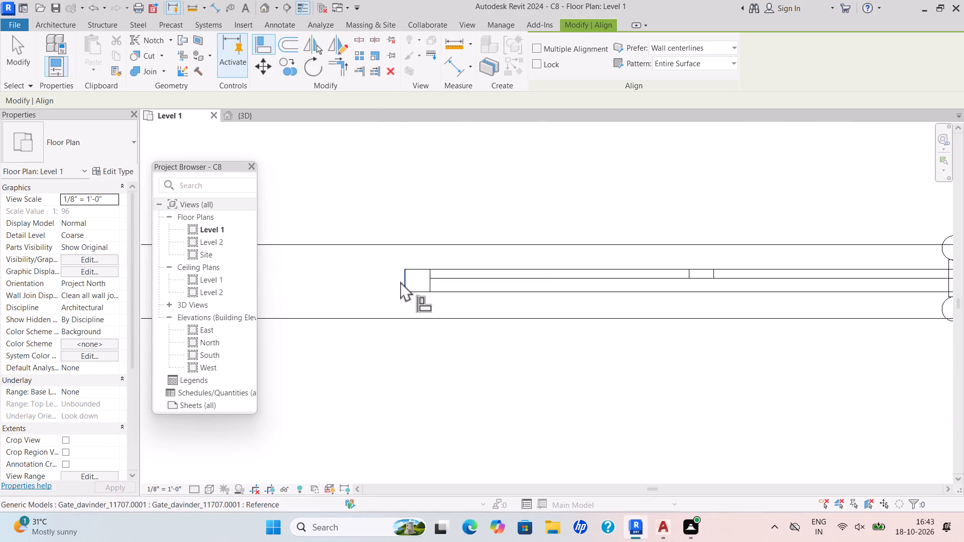
{"action": "left_click_drag", "start_coordinate": [400, 281], "coordinate": [403, 286]}
{"action": "scroll", "coordinate": [636, 300], "scroll_direction": "down", "scroll_amount": 5}
{"action": "middle_click_drag", "start_coordinate": [632, 300], "coordinate": [473, 269]}
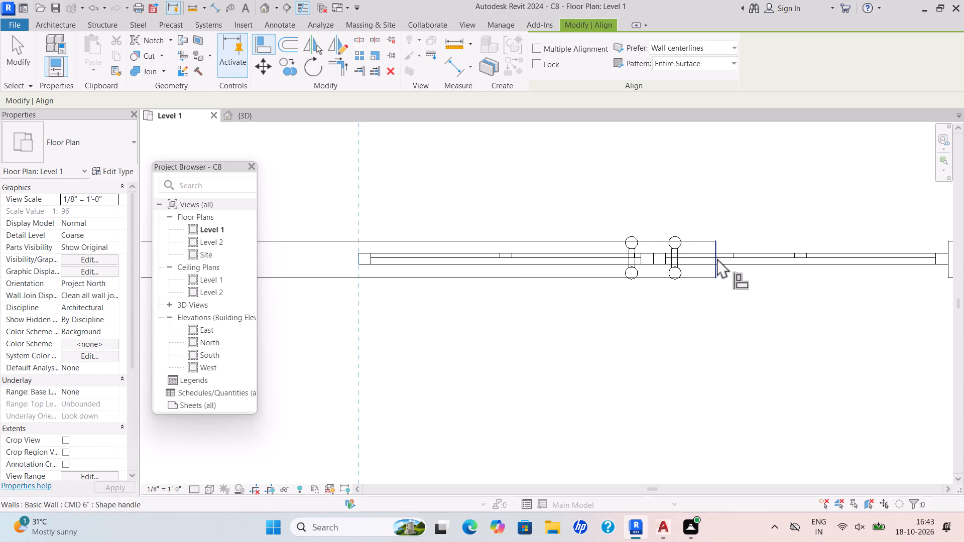
{"action": "left_click", "coordinate": [717, 260]}
{"action": "scroll", "coordinate": [711, 250], "scroll_direction": "down", "scroll_amount": 6}
{"action": "key", "text": "Escape"}
{"action": "middle_click_drag", "start_coordinate": [706, 250], "coordinate": [479, 316]}
{"action": "scroll", "coordinate": [652, 269], "scroll_direction": "down", "scroll_amount": 3}
{"action": "key", "text": "Escape"}
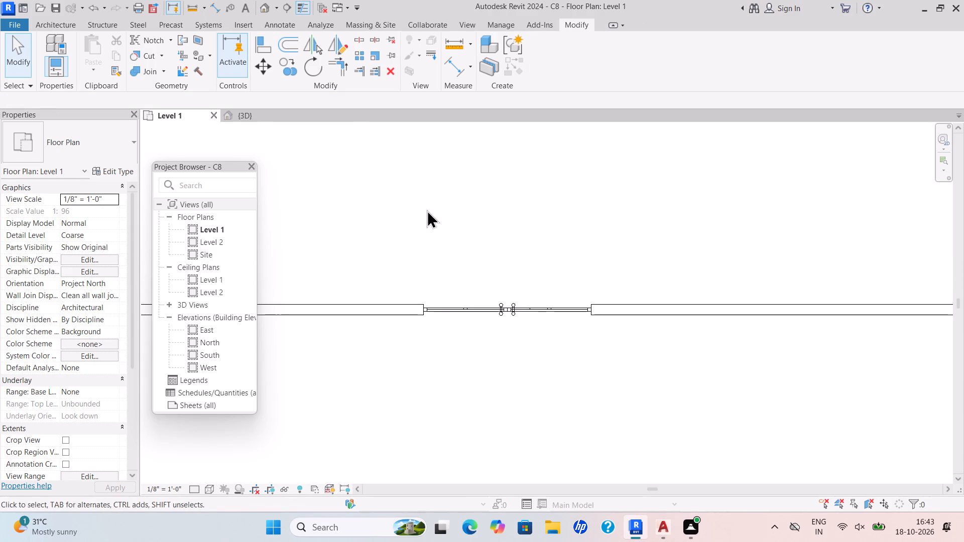
{"action": "key", "text": "Escape"}
Examine the gate and the front compound wall's ends in the 3D view.
{"action": "left_click", "coordinate": [267, 115]}
{"action": "scroll", "coordinate": [279, 134], "scroll_direction": "down", "scroll_amount": 3}
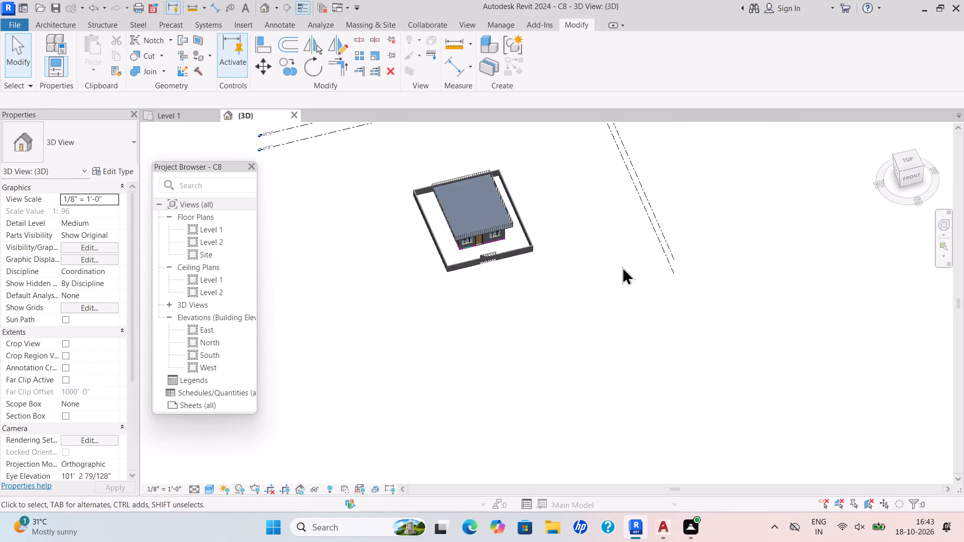
{"action": "scroll", "coordinate": [545, 270], "scroll_direction": "down", "scroll_amount": 1, "text": "shift"}
{"action": "middle_click_drag", "start_coordinate": [545, 270], "coordinate": [456, 303], "text": "shift"}
{"action": "scroll", "coordinate": [448, 220], "scroll_direction": "up", "scroll_amount": 7}
{"action": "middle_click_drag", "start_coordinate": [452, 265], "coordinate": [453, 266], "text": "shift"}
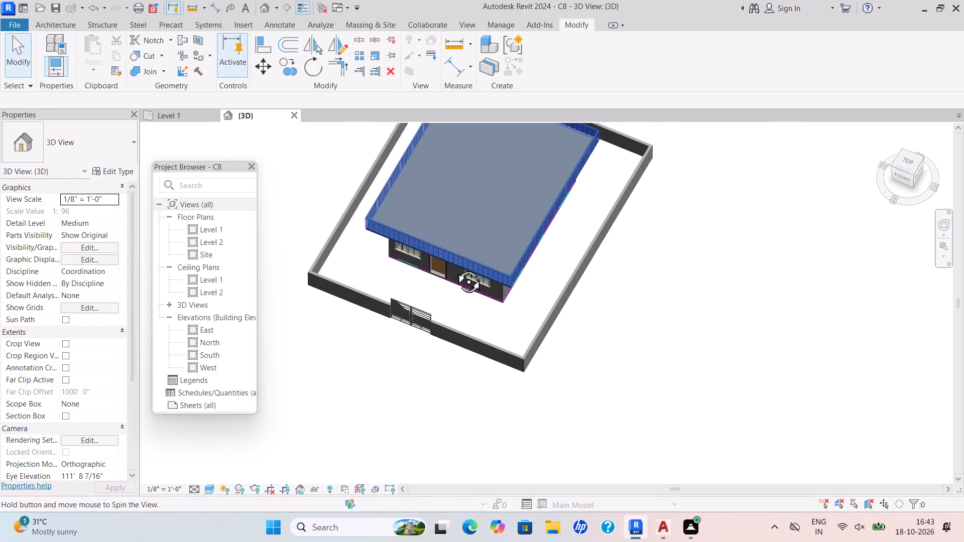
{"action": "middle_click_drag", "start_coordinate": [453, 266], "coordinate": [457, 168], "text": "shift"}
{"action": "scroll", "coordinate": [427, 229], "scroll_direction": "up", "scroll_amount": 9}
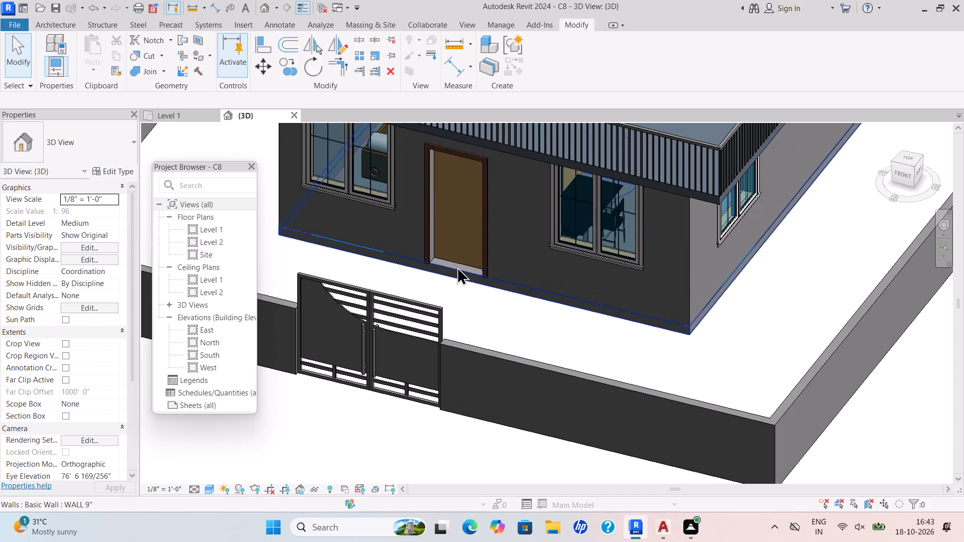
Edit the house floor's boundary in the Level 1 plan, moving its front edge out to the front compound wall's outer face.
{"action": "left_click", "coordinate": [457, 266]}
{"action": "left_click", "coordinate": [542, 70]}
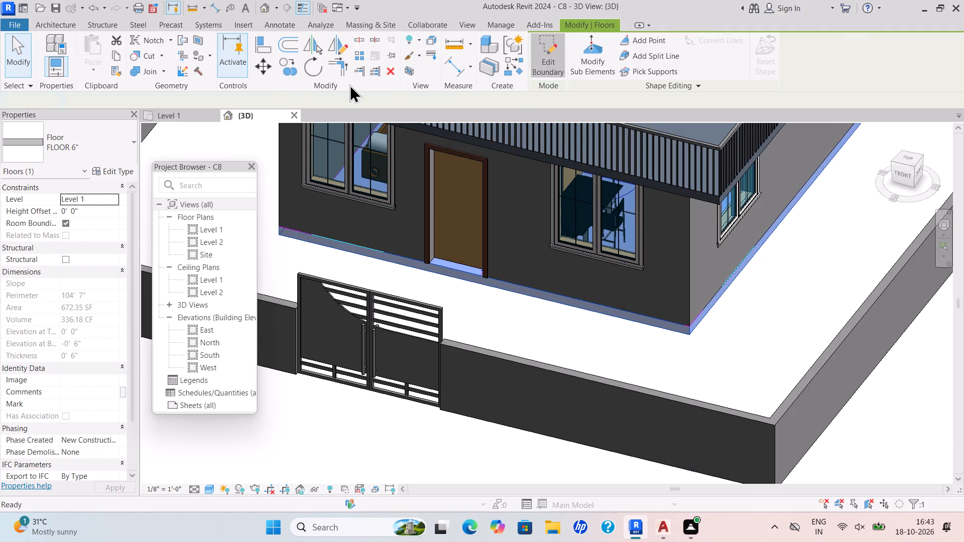
{"action": "left_click", "coordinate": [182, 113]}
{"action": "scroll", "coordinate": [428, 241], "scroll_direction": "down", "scroll_amount": 9}
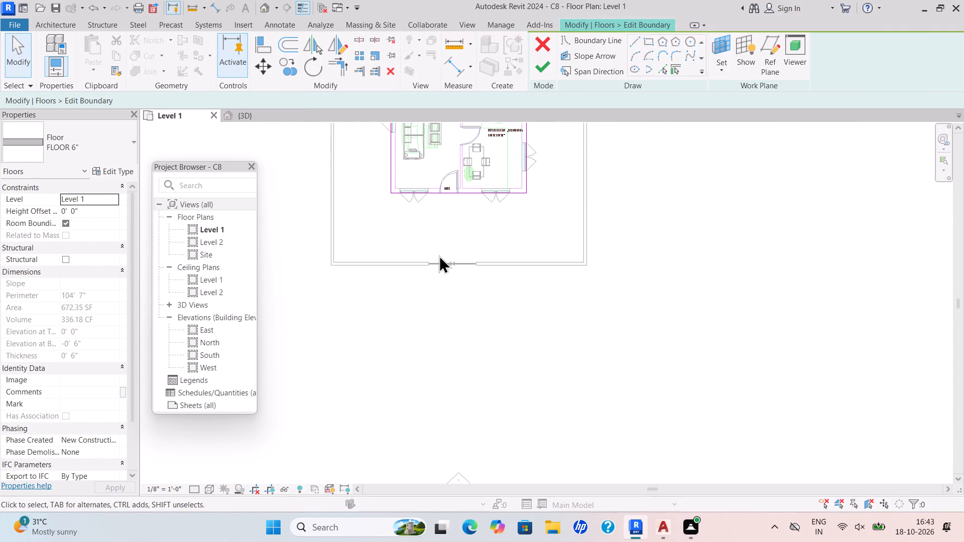
{"action": "middle_click_drag", "start_coordinate": [438, 276], "coordinate": [437, 299]}
{"action": "scroll", "coordinate": [467, 231], "scroll_direction": "up", "scroll_amount": 1}
{"action": "scroll", "coordinate": [475, 190], "scroll_direction": "up", "scroll_amount": 2}
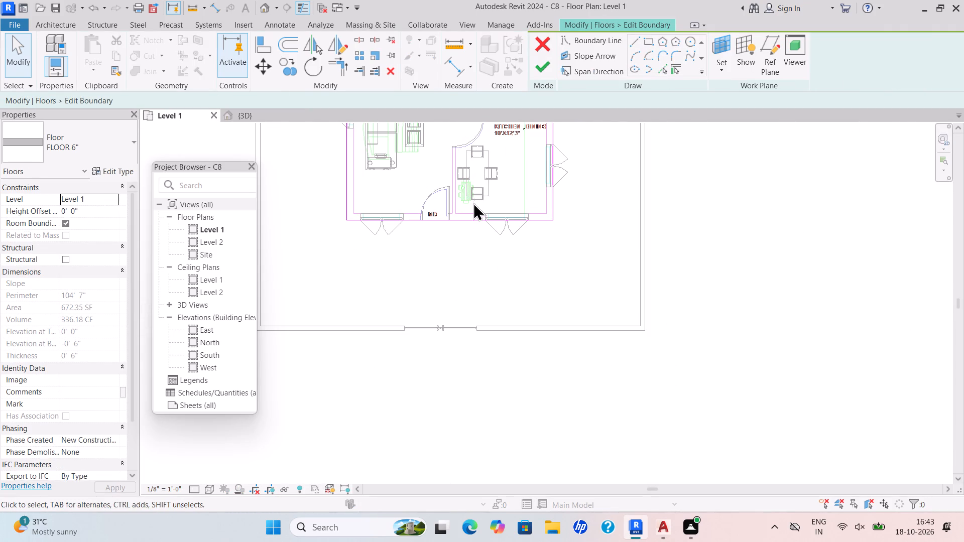
{"action": "left_click_drag", "start_coordinate": [491, 216], "coordinate": [503, 323]}
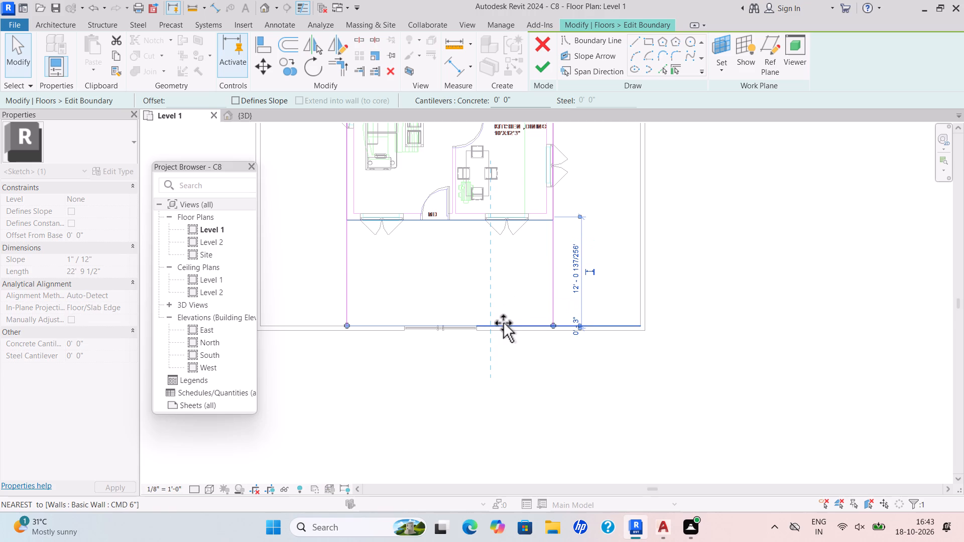
{"action": "left_click_drag", "start_coordinate": [503, 323], "coordinate": [503, 329]}
Move the floor boundary's east and west edges out to the outer faces of the side compound walls.
{"action": "middle_click_drag", "start_coordinate": [618, 214], "coordinate": [564, 255]}
{"action": "scroll", "coordinate": [557, 253], "scroll_direction": "up", "scroll_amount": 1}
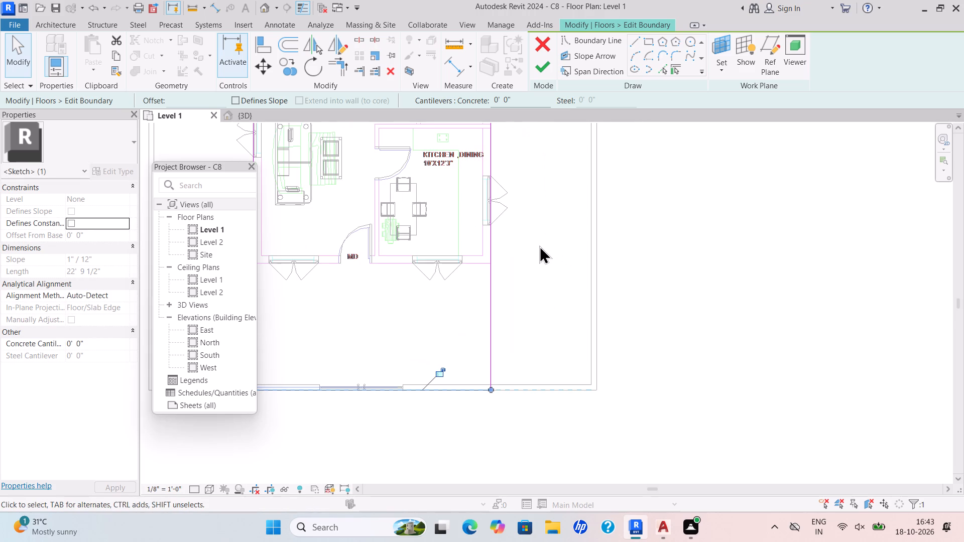
{"action": "scroll", "coordinate": [525, 234], "scroll_direction": "up", "scroll_amount": 4}
{"action": "left_click_drag", "start_coordinate": [469, 319], "coordinate": [471, 320]}
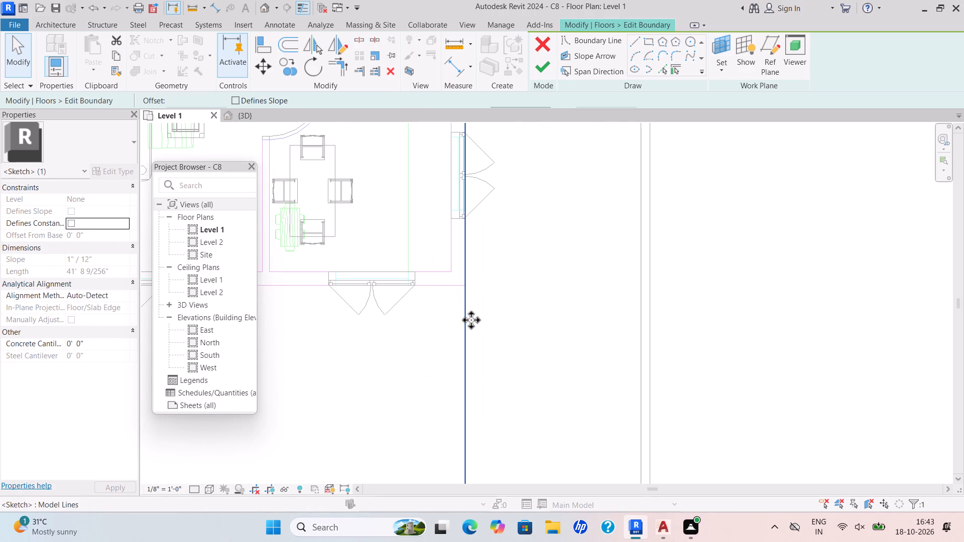
{"action": "left_click_drag", "start_coordinate": [471, 320], "coordinate": [657, 324]}
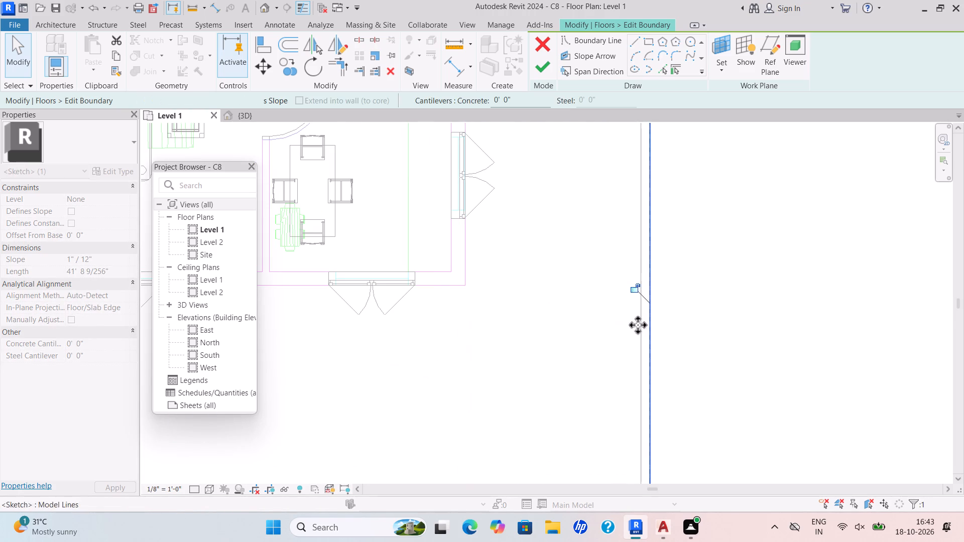
{"action": "scroll", "coordinate": [570, 313], "scroll_direction": "down", "scroll_amount": 5}
{"action": "middle_click_drag", "start_coordinate": [576, 314], "coordinate": [674, 298]}
{"action": "left_click_drag", "start_coordinate": [411, 325], "coordinate": [350, 330]}
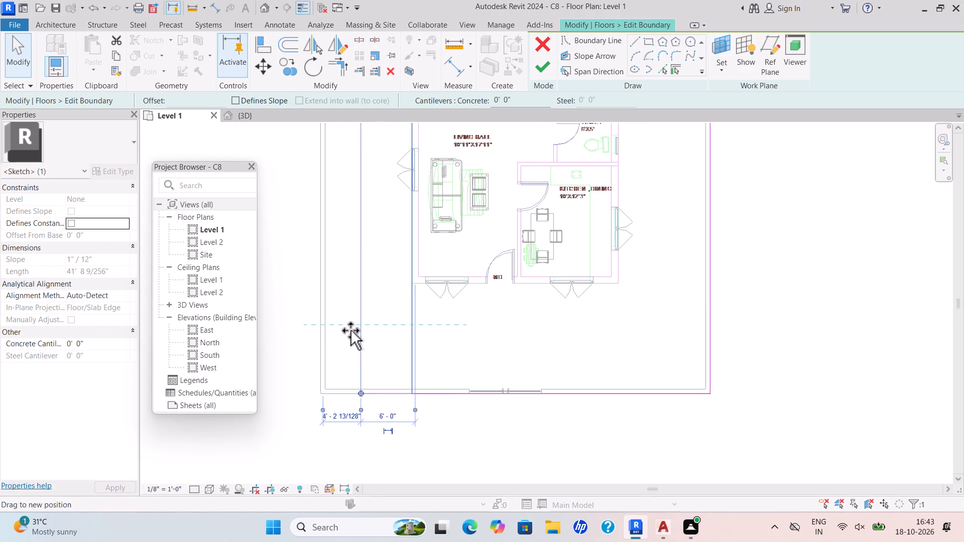
{"action": "left_click_drag", "start_coordinate": [350, 330], "coordinate": [317, 345]}
Move the floor boundary's north edge to the rear compound wall's outer face and finish the boundary edit.
{"action": "middle_click_drag", "start_coordinate": [387, 317], "coordinate": [280, 429]}
{"action": "scroll", "coordinate": [387, 327], "scroll_direction": "down", "scroll_amount": 4}
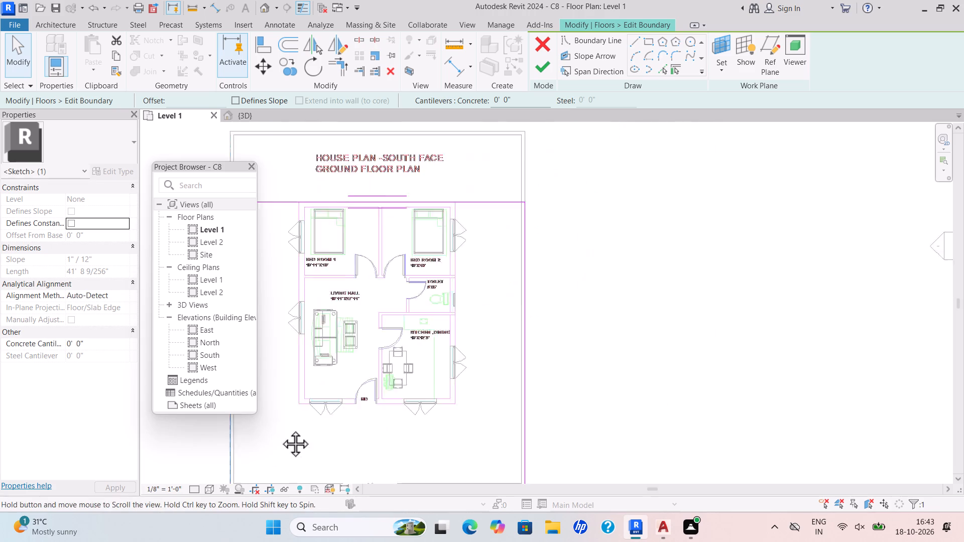
{"action": "middle_click_drag", "start_coordinate": [280, 429], "coordinate": [278, 428]}
{"action": "scroll", "coordinate": [280, 429], "scroll_direction": "down", "scroll_amount": 1}
{"action": "middle_click_drag", "start_coordinate": [435, 315], "coordinate": [452, 370]}
{"action": "scroll", "coordinate": [461, 282], "scroll_direction": "up", "scroll_amount": 5}
{"action": "middle_click_drag", "start_coordinate": [466, 298], "coordinate": [573, 268]}
{"action": "scroll", "coordinate": [573, 268], "scroll_direction": "down", "scroll_amount": 1}
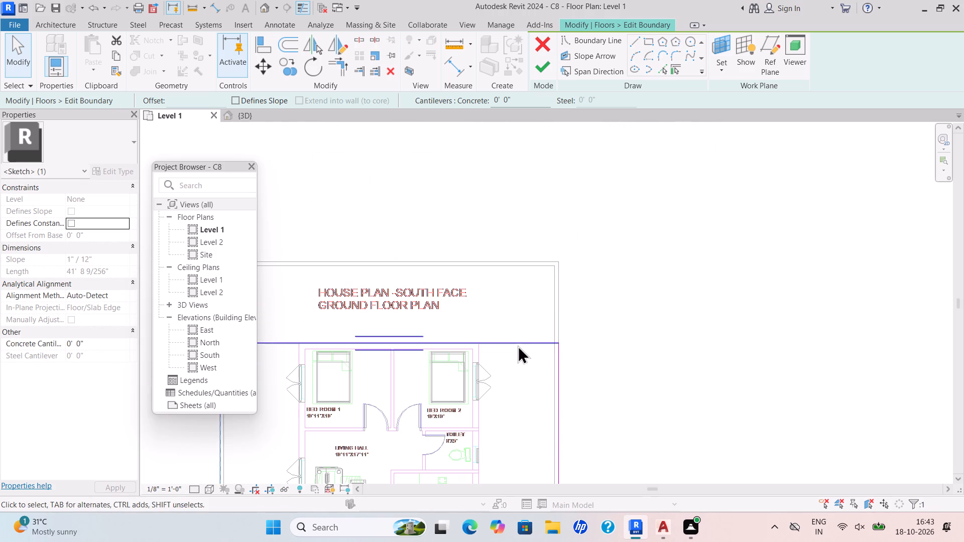
{"action": "left_click_drag", "start_coordinate": [518, 345], "coordinate": [531, 259]}
{"action": "left_click", "coordinate": [544, 68]}
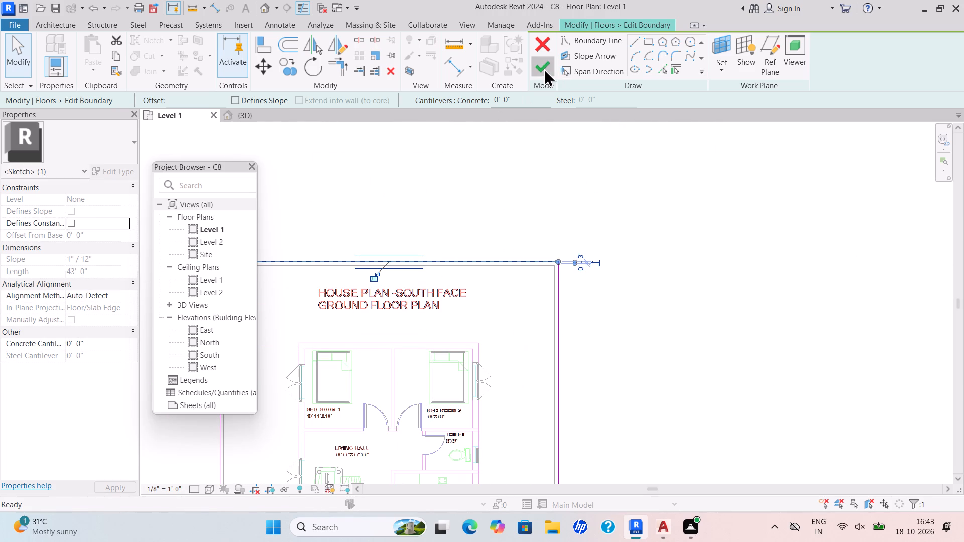
Examine the extended floor slab and compound in the 3D view from the front.
{"action": "left_click", "coordinate": [253, 116]}
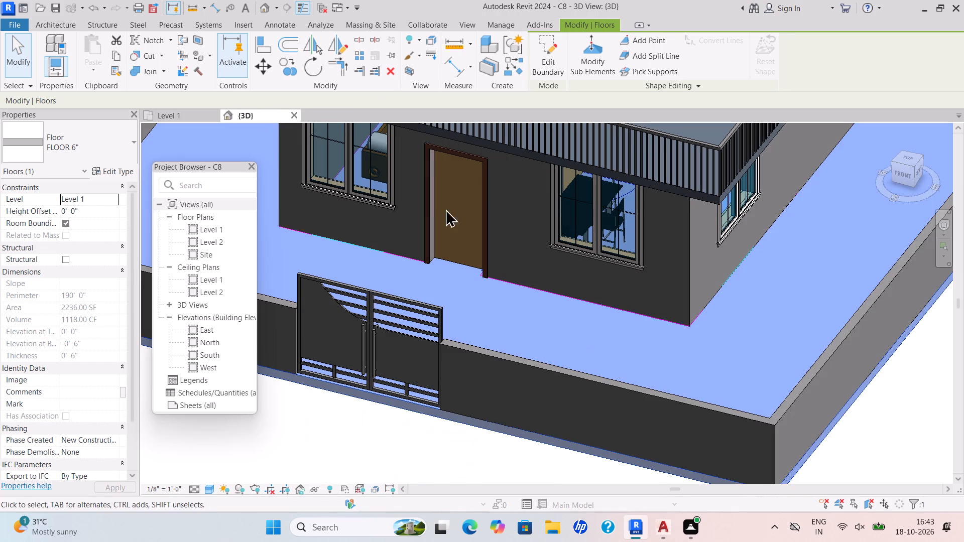
{"action": "left_click", "coordinate": [660, 364]}
{"action": "scroll", "coordinate": [671, 354], "scroll_direction": "down", "scroll_amount": 9}
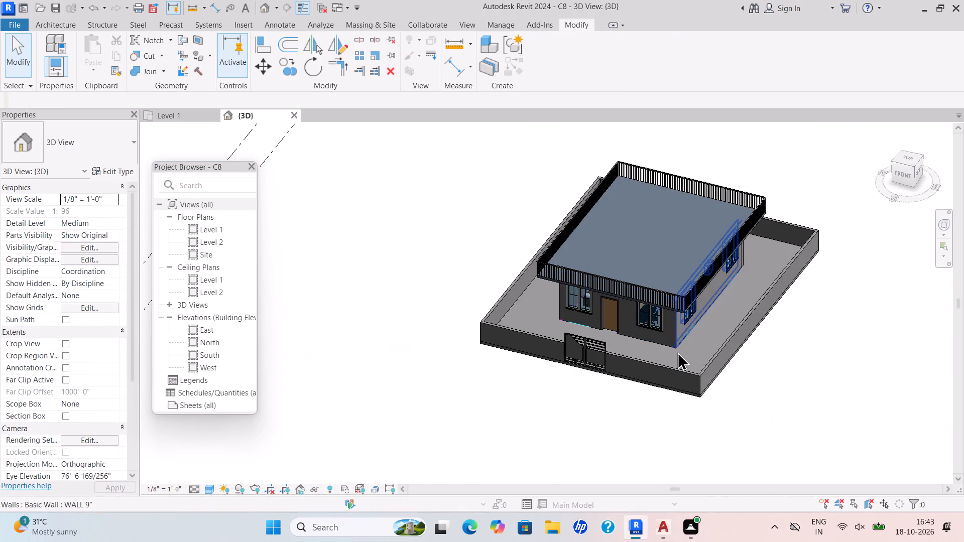
{"action": "middle_click_drag", "start_coordinate": [681, 353], "coordinate": [733, 249], "text": "shift"}
{"action": "middle_click_drag", "start_coordinate": [735, 252], "coordinate": [678, 346]}
{"action": "scroll", "coordinate": [683, 342], "scroll_direction": "down", "scroll_amount": 1}
{"action": "middle_click_drag", "start_coordinate": [669, 351], "coordinate": [655, 366], "text": "shift"}
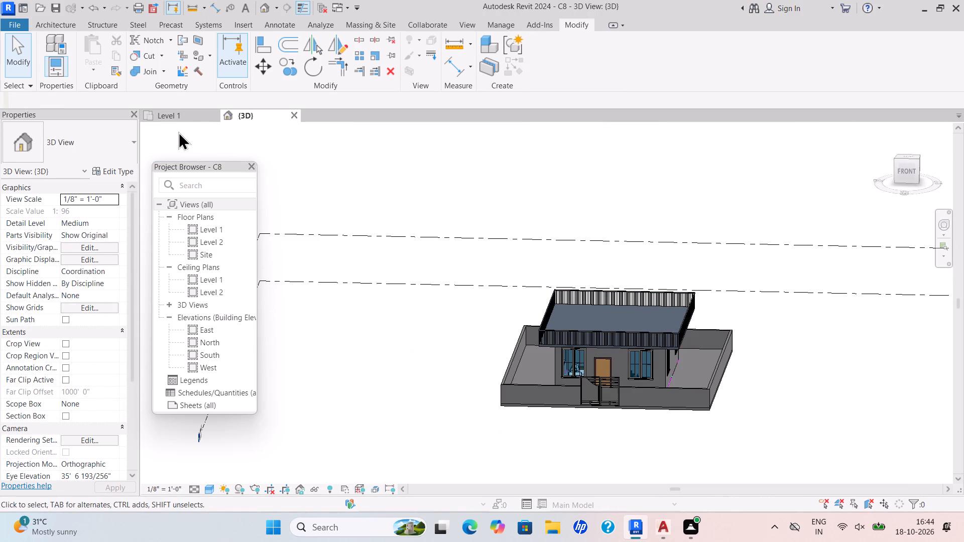
Sketch a rectangular Toposolid boundary around the compound on Level 1, about 28' beyond the north wall and 39' beyond the east wall.
{"action": "left_click", "coordinate": [171, 118]}
{"action": "left_click", "coordinate": [358, 21]}
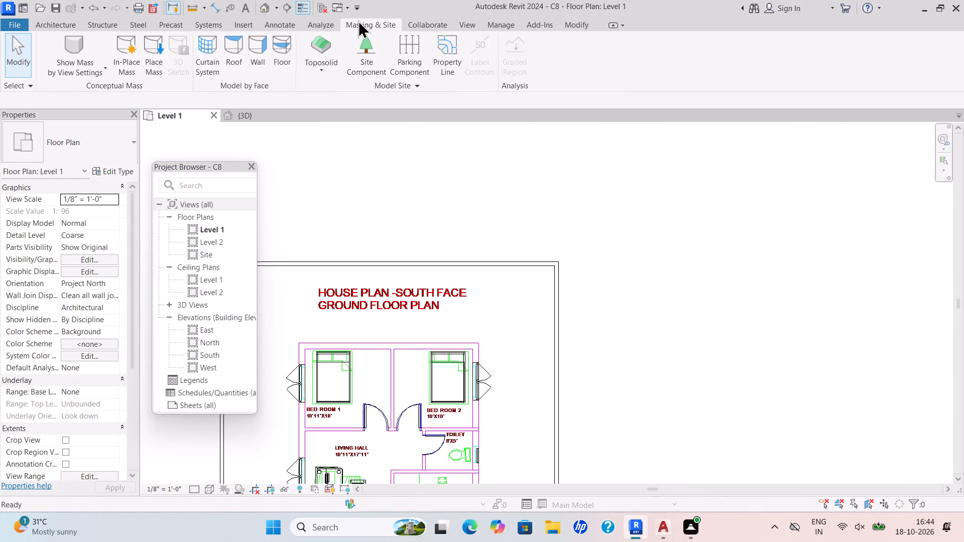
{"action": "left_click", "coordinate": [316, 67]}
{"action": "left_click", "coordinate": [337, 85]}
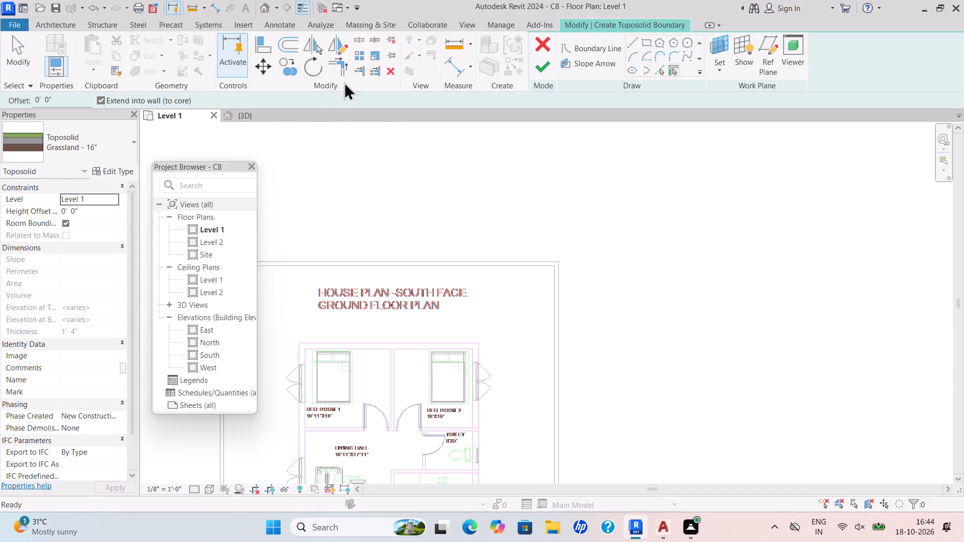
{"action": "left_click", "coordinate": [649, 43]}
{"action": "scroll", "coordinate": [583, 200], "scroll_direction": "down", "scroll_amount": 7}
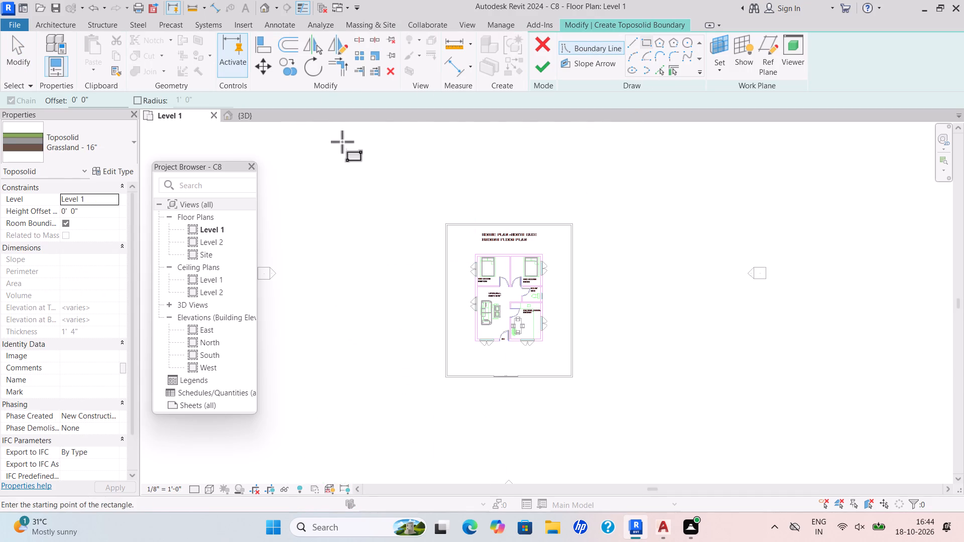
{"action": "left_click", "coordinate": [341, 141]}
{"action": "left_click", "coordinate": [688, 456]}
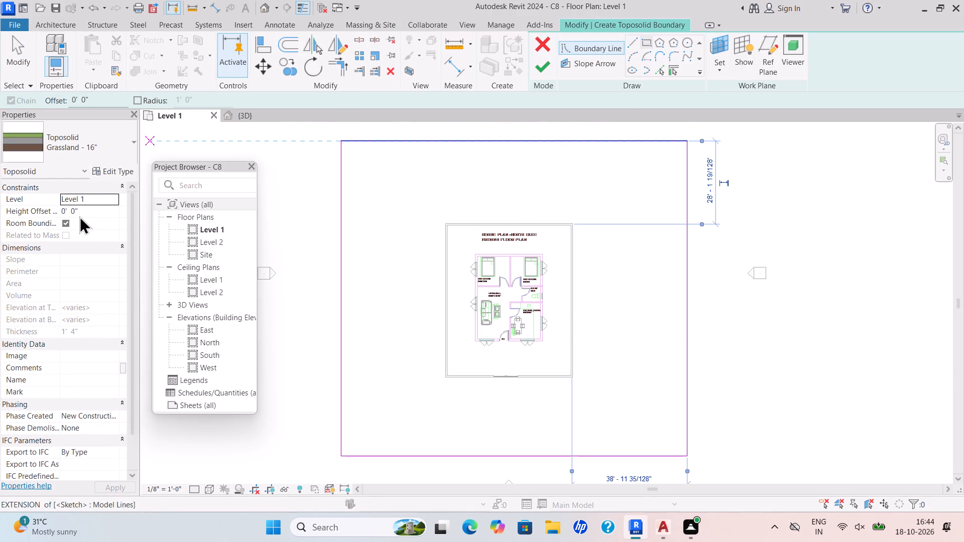
Set the Grassland - 16" toposolid's height offset to -6" and finish its sketch.
{"action": "left_click_drag", "start_coordinate": [84, 214], "coordinate": [33, 231]}
{"action": "key", "text": "BackSpace"}
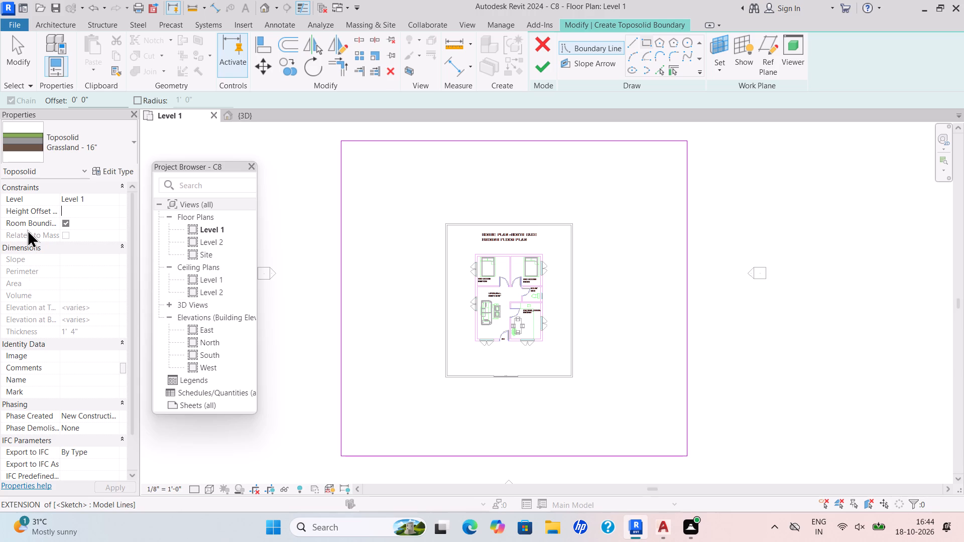
{"action": "type", "text": "-6\""}
{"action": "key", "text": "Return"}
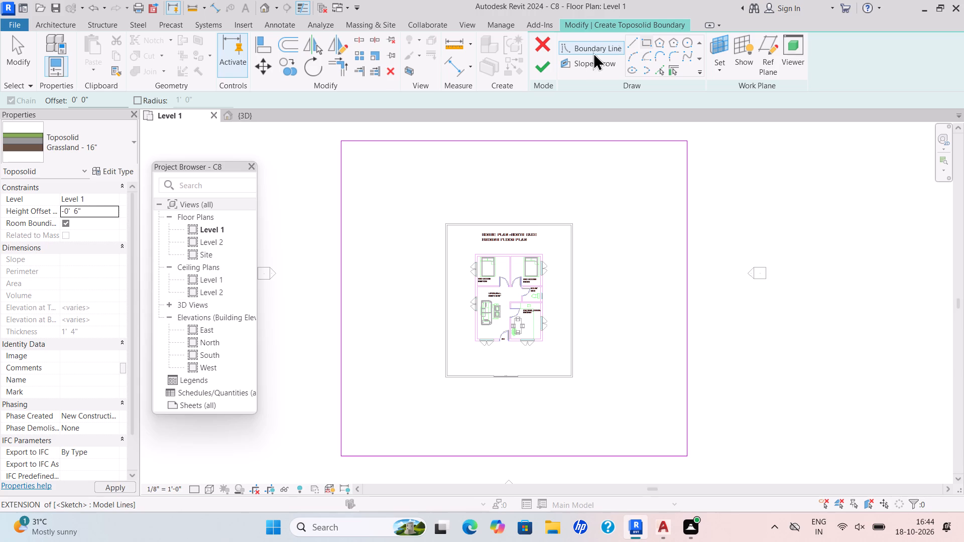
{"action": "left_click", "coordinate": [548, 63]}
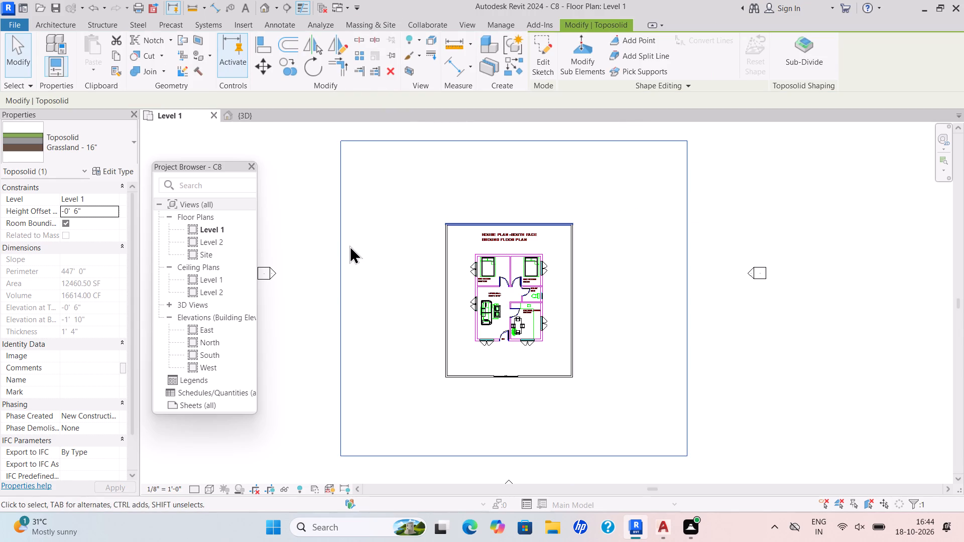
{"action": "key", "text": "Escape"}
{"action": "key", "text": "Escape"}
{"action": "key", "text": "Escape"}
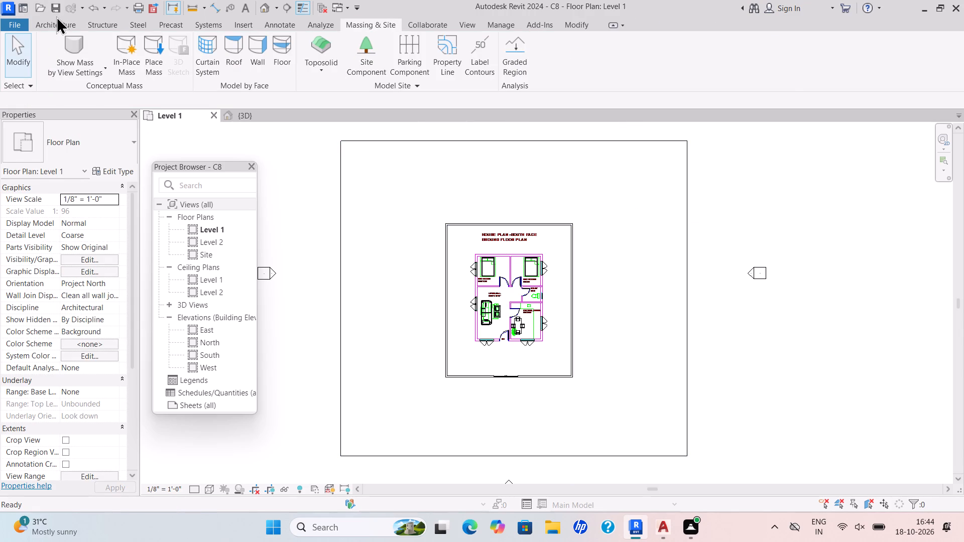
Start a new Toposolid and sketch a rectangular strip about 117' by 22' along the existing toposolid's south edge.
{"action": "left_click", "coordinate": [56, 19]}
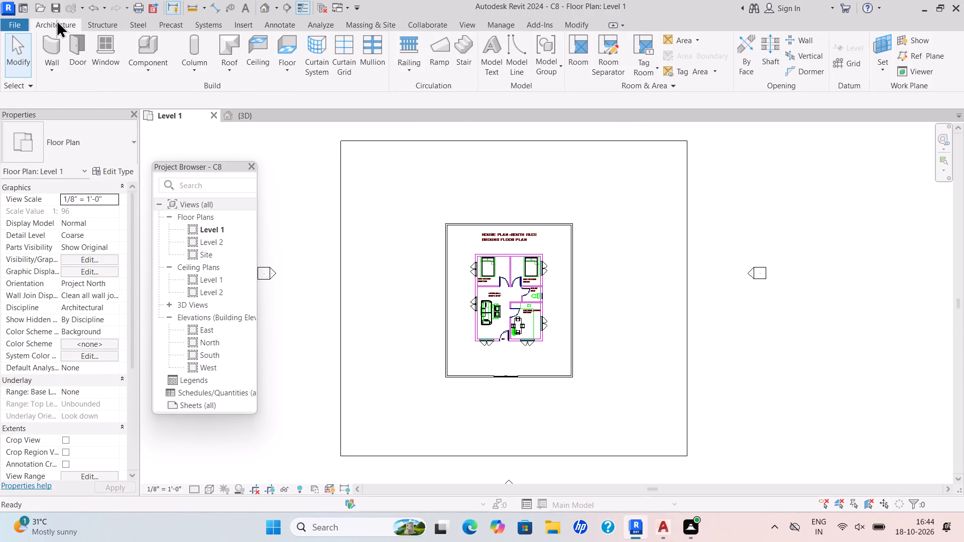
{"action": "left_click", "coordinate": [352, 21]}
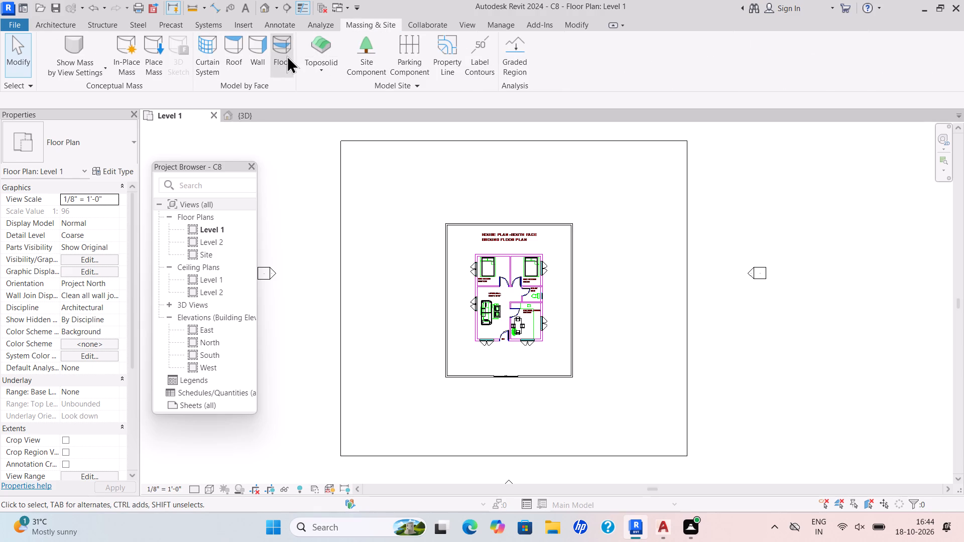
{"action": "left_click", "coordinate": [314, 68]}
{"action": "left_click", "coordinate": [334, 96]}
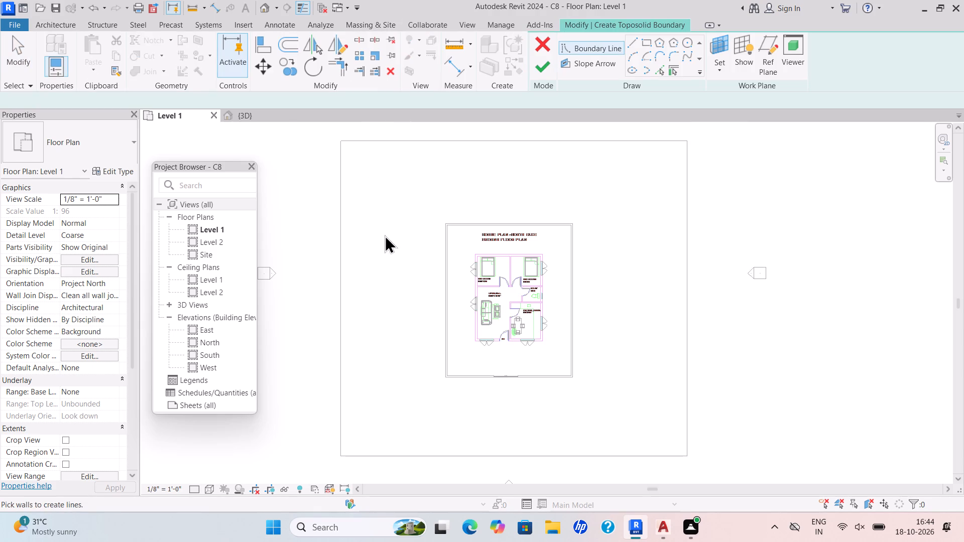
{"action": "left_click", "coordinate": [643, 38]}
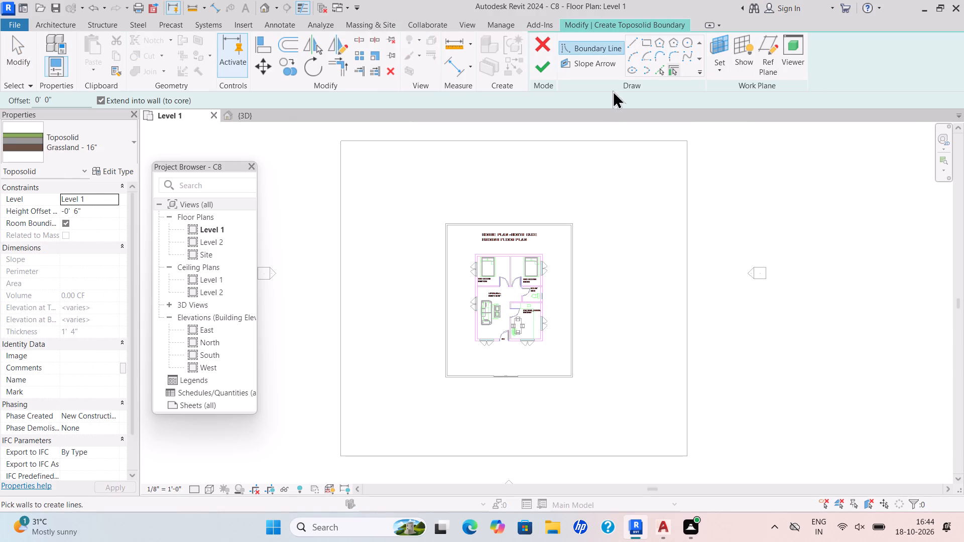
{"action": "left_click", "coordinate": [649, 42]}
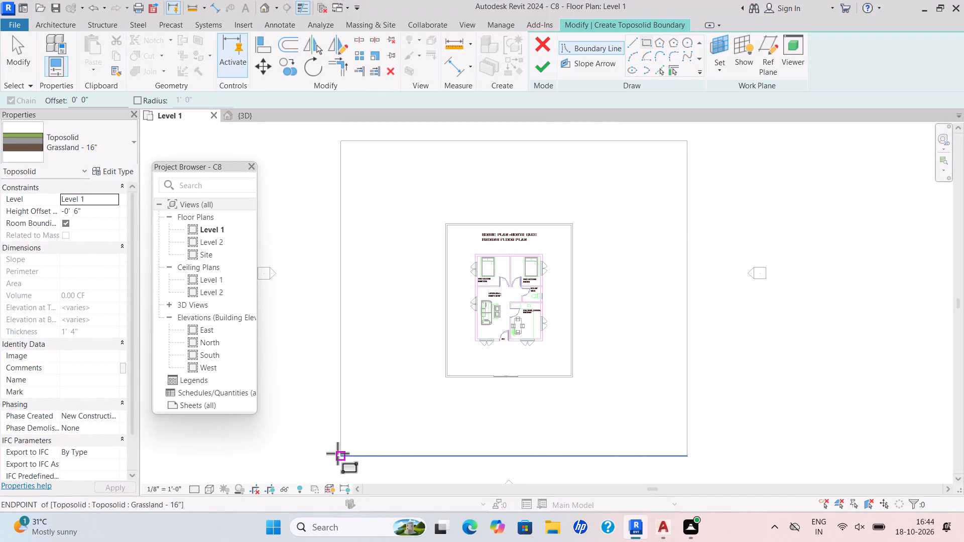
{"action": "left_click", "coordinate": [337, 453]}
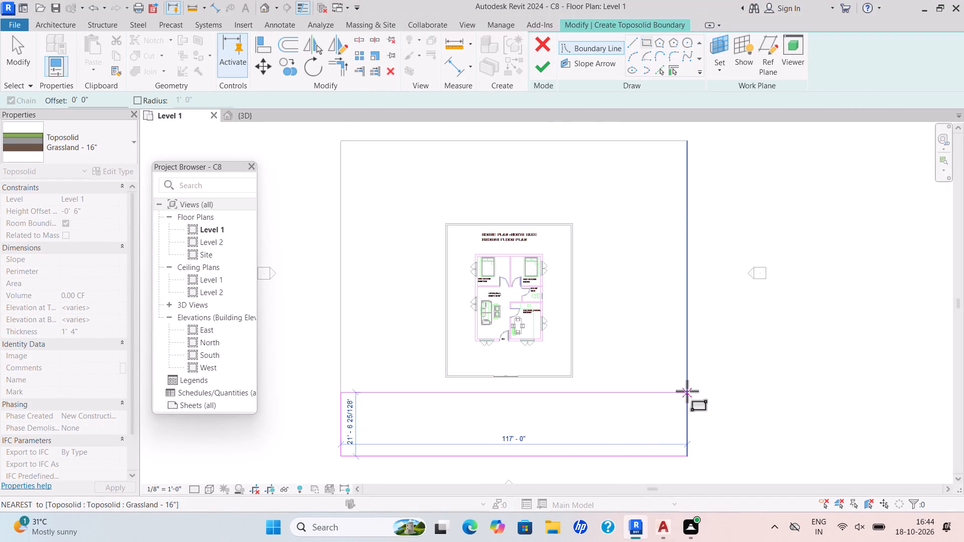
{"action": "left_click", "coordinate": [687, 391]}
Sketch a second rectangle about 28' wide along the toposolid's east edge, from the south strip to the north edge.
{"action": "left_click", "coordinate": [644, 41]}
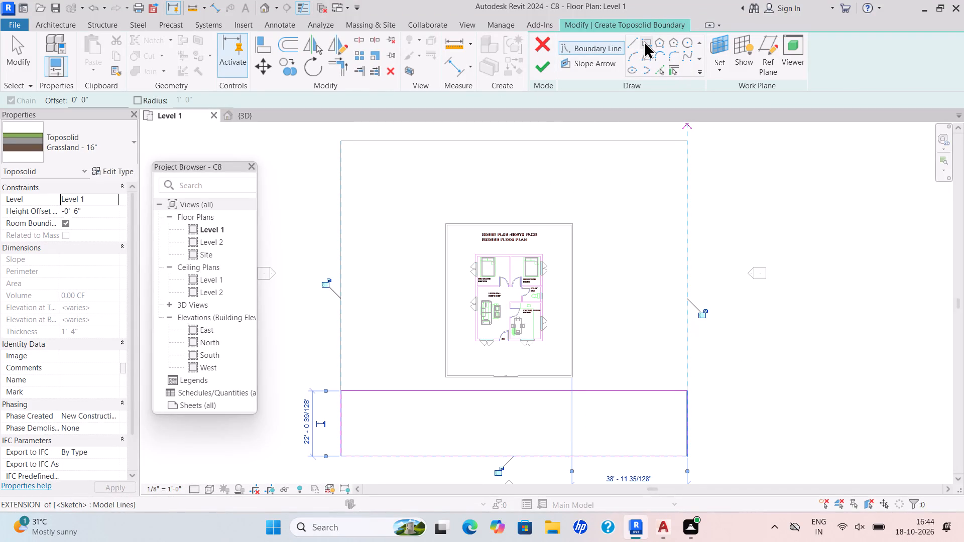
{"action": "left_click", "coordinate": [686, 390]}
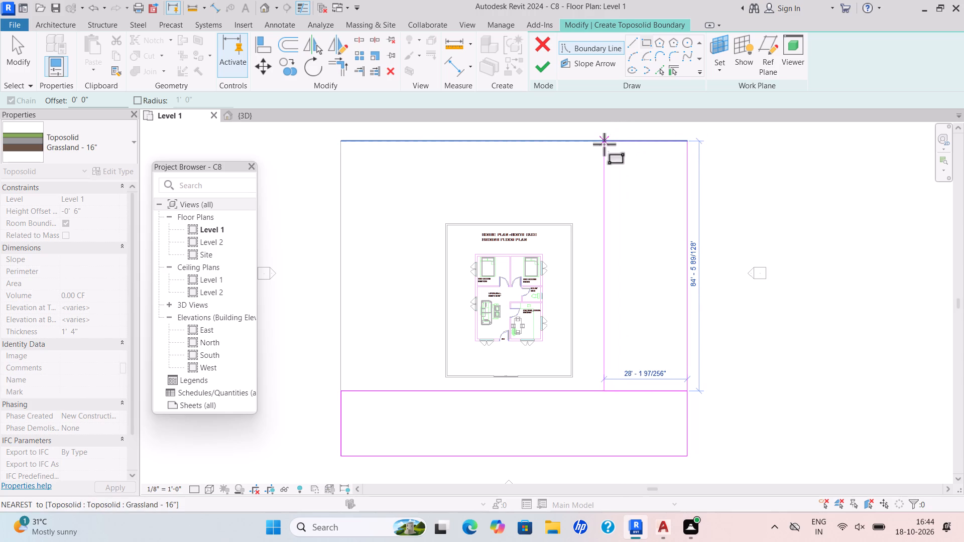
{"action": "left_click", "coordinate": [604, 144]}
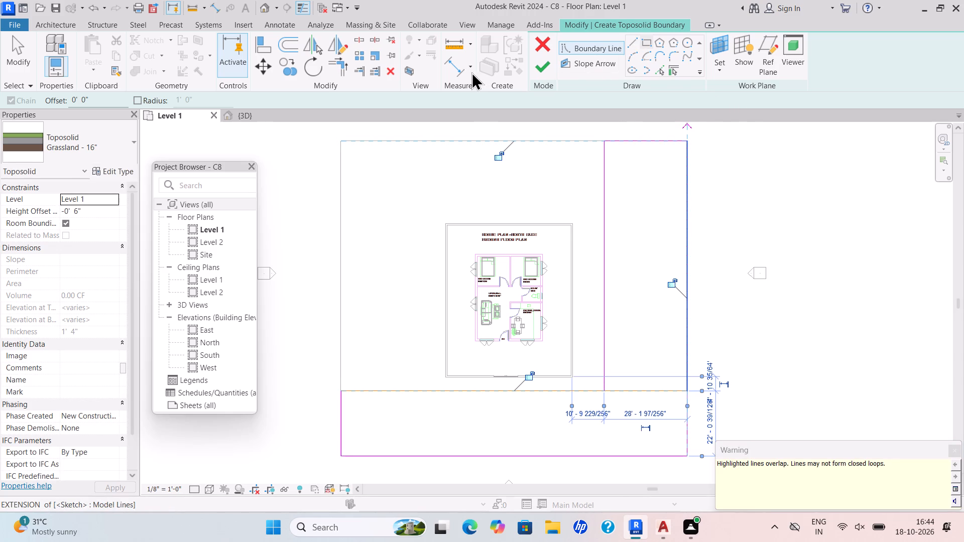
Trim the two rectangles and delete the overlapping line between them to form one closed L-shaped boundary.
{"action": "left_click", "coordinate": [342, 73]}
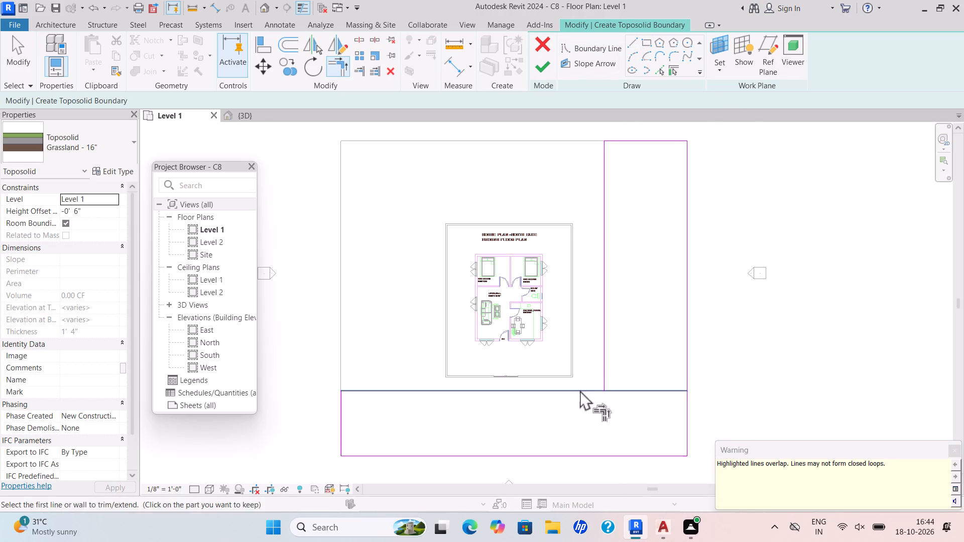
{"action": "left_click", "coordinate": [580, 390]}
{"action": "left_click", "coordinate": [604, 375]}
{"action": "triple_click", "coordinate": [639, 391]}
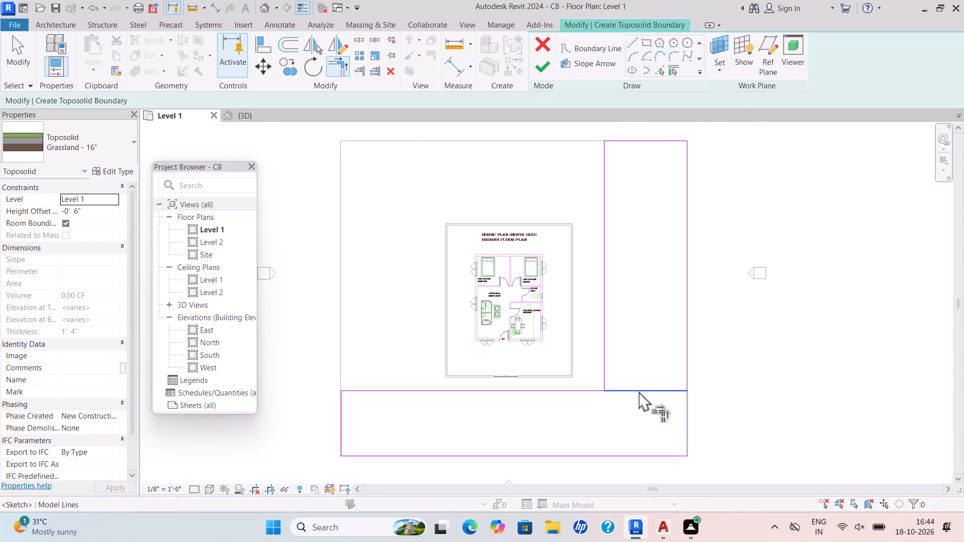
{"action": "double_click", "coordinate": [639, 389]}
{"action": "double_click", "coordinate": [639, 389]}
{"action": "key", "text": "Delete"}
{"action": "left_click", "coordinate": [639, 389]}
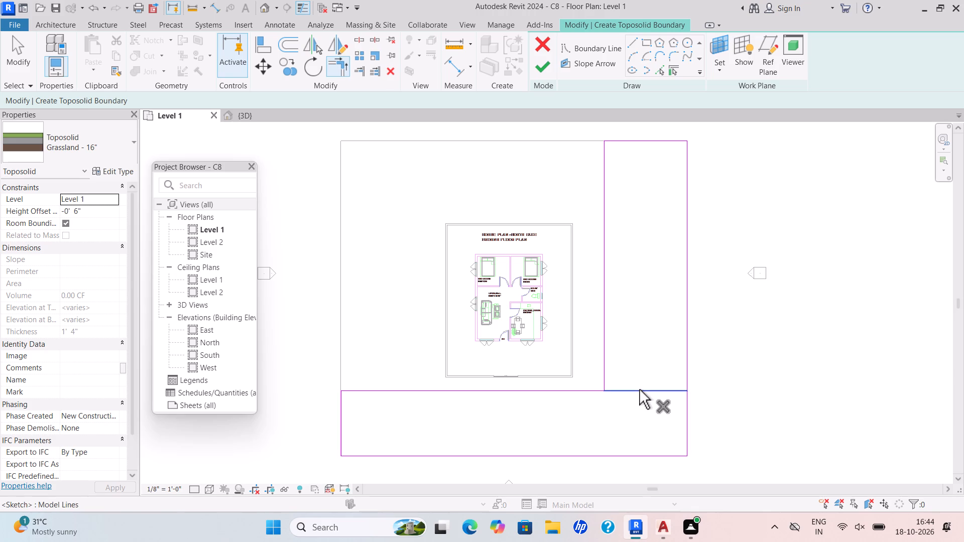
{"action": "left_click", "coordinate": [637, 388]}
{"action": "key", "text": "Delete"}
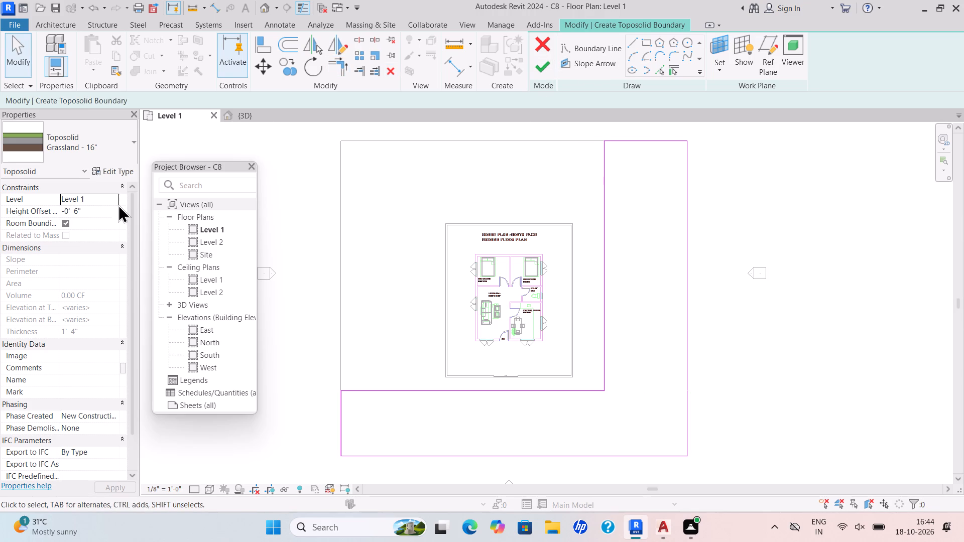
Set the L-shaped toposolid's height offset to 0' and finish its sketch.
{"action": "left_click_drag", "start_coordinate": [95, 210], "coordinate": [29, 231]}
{"action": "key", "text": "BackSpace"}
{"action": "type", "text": "0'"}
{"action": "key", "text": "Return"}
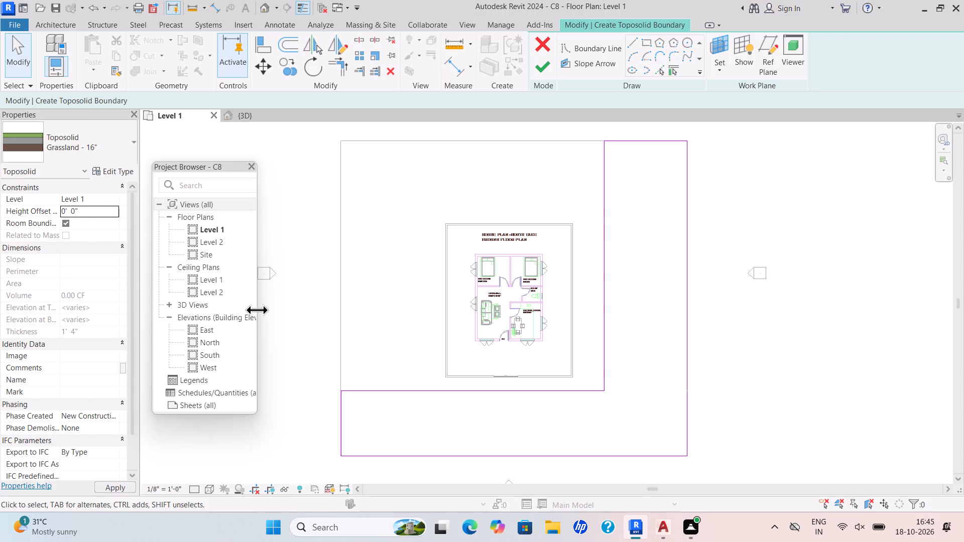
{"action": "left_click", "coordinate": [540, 63]}
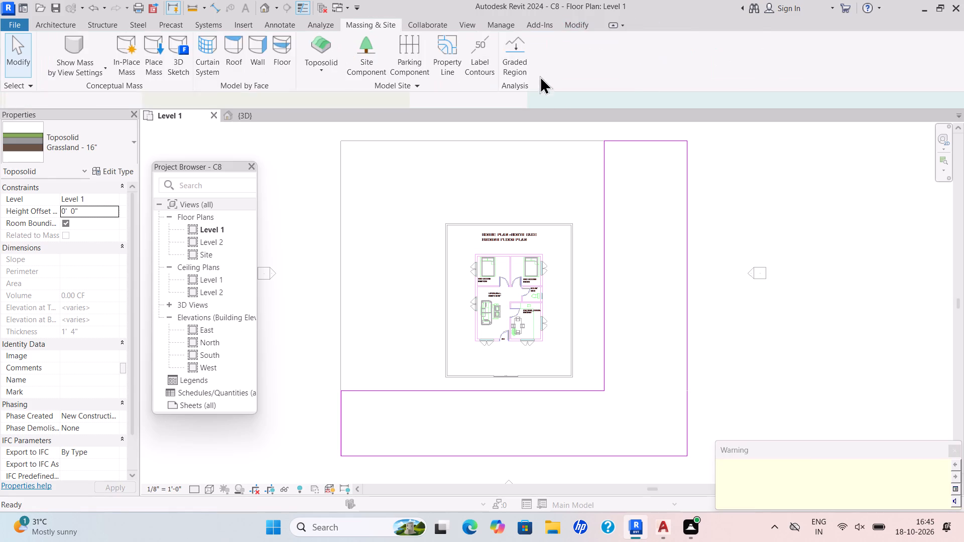
Paint the top face of the L-shaped toposolid with the Phase - New material in the 3D view.
{"action": "left_click", "coordinate": [254, 120]}
{"action": "scroll", "coordinate": [532, 285], "scroll_direction": "down", "scroll_amount": 3}
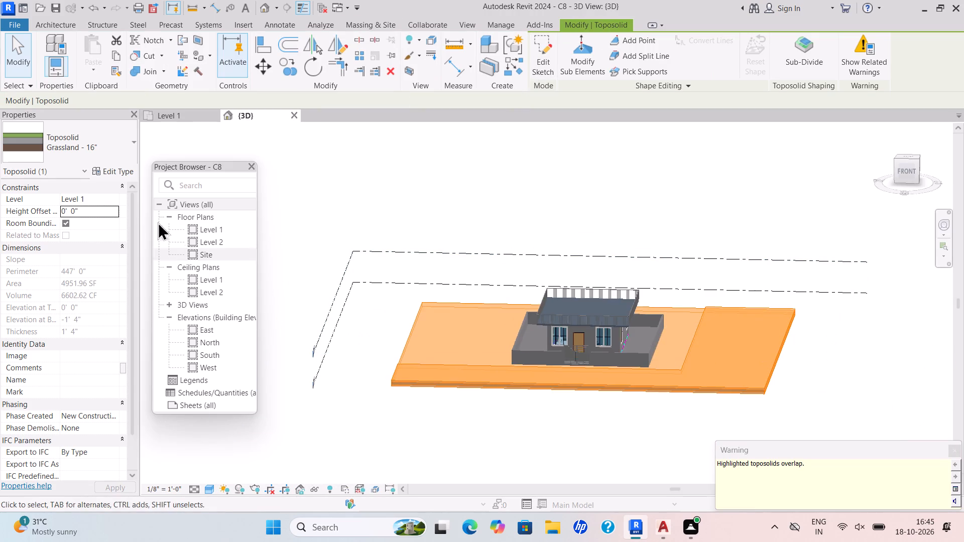
{"action": "left_click", "coordinate": [210, 54]}
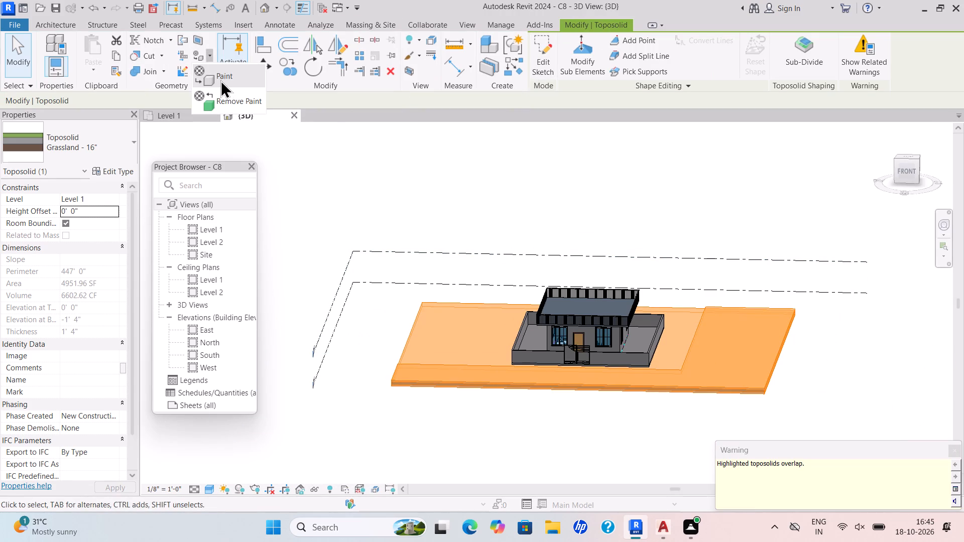
{"action": "left_click", "coordinate": [220, 79]}
{"action": "left_click", "coordinate": [97, 252]}
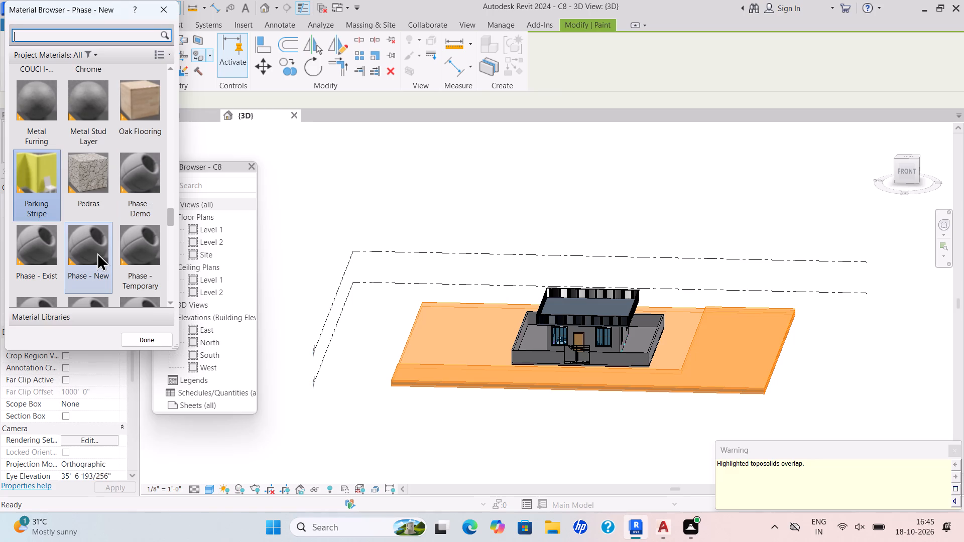
{"action": "left_click", "coordinate": [699, 376]}
{"action": "scroll", "coordinate": [734, 339], "scroll_direction": "up", "scroll_amount": 4}
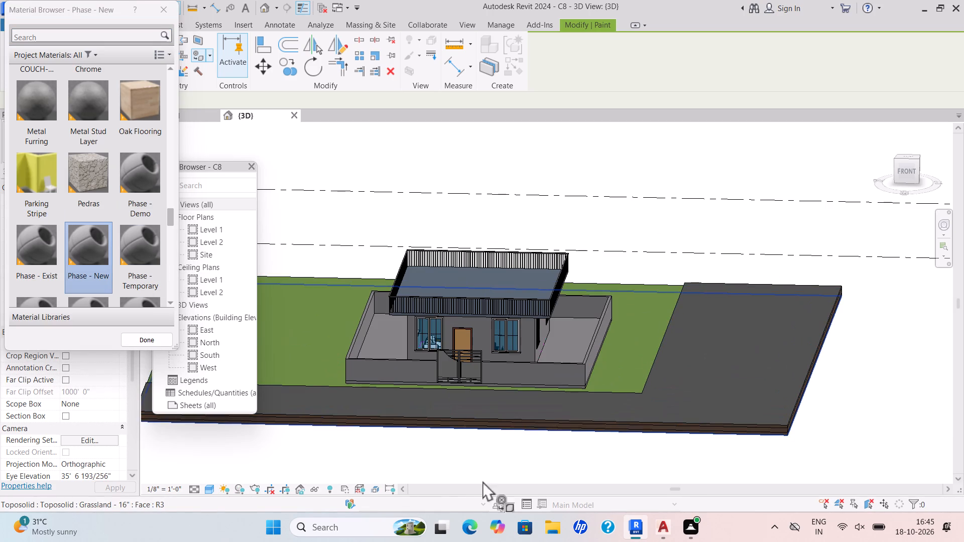
{"action": "key", "text": "Escape"}
Set the 3D view's visual style to Realistic.
{"action": "left_click", "coordinate": [212, 485]}
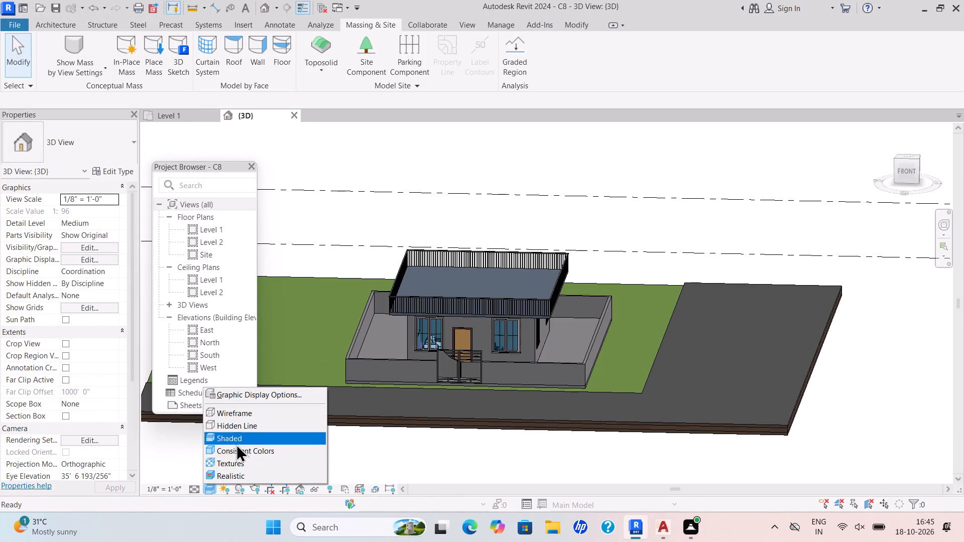
{"action": "left_click", "coordinate": [240, 473]}
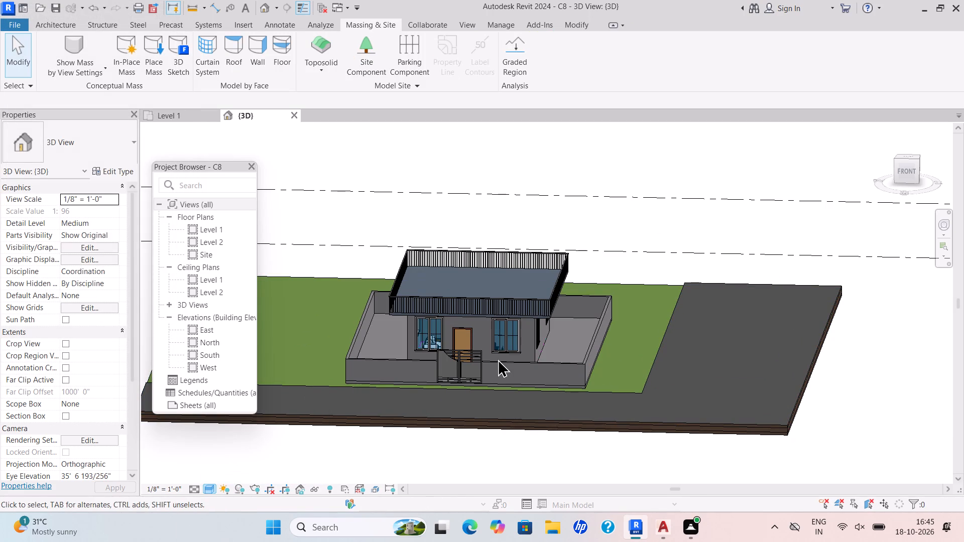
Examine the house front, gate, roof railing and compound in the 3D view.
{"action": "scroll", "coordinate": [498, 359], "scroll_direction": "up", "scroll_amount": 6}
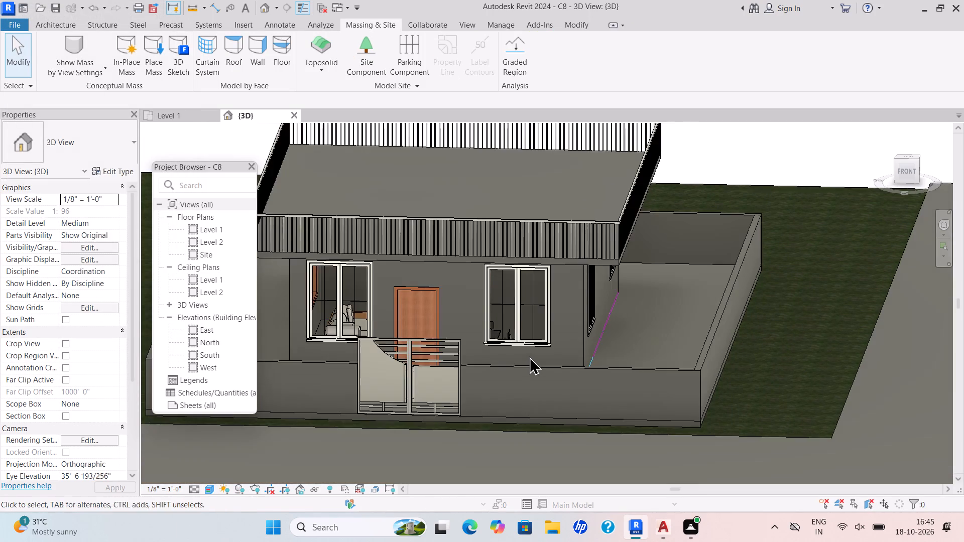
{"action": "middle_click_drag", "start_coordinate": [528, 355], "coordinate": [538, 315]}
{"action": "middle_click_drag", "start_coordinate": [548, 328], "coordinate": [571, 391]}
{"action": "middle_click_drag", "start_coordinate": [568, 394], "coordinate": [583, 442], "text": "shift"}
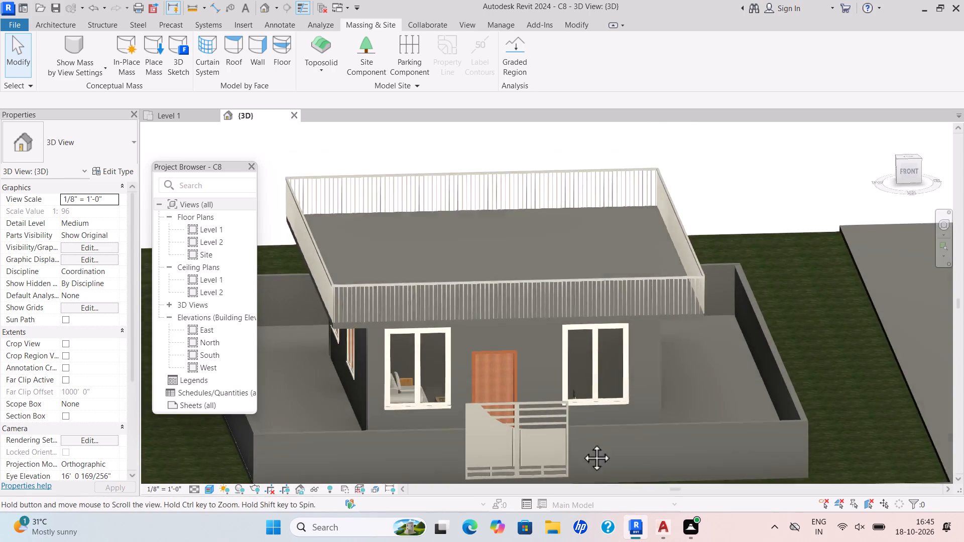
{"action": "scroll", "coordinate": [580, 442], "scroll_direction": "down", "scroll_amount": 1}
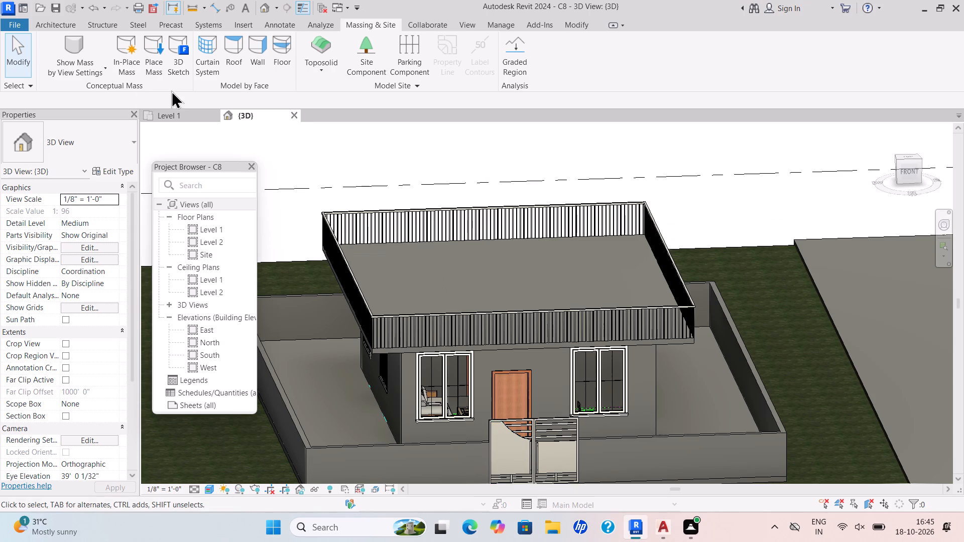
Paint the house's front exterior wall face with the Parking Stripe material.
{"action": "left_click", "coordinate": [48, 24]}
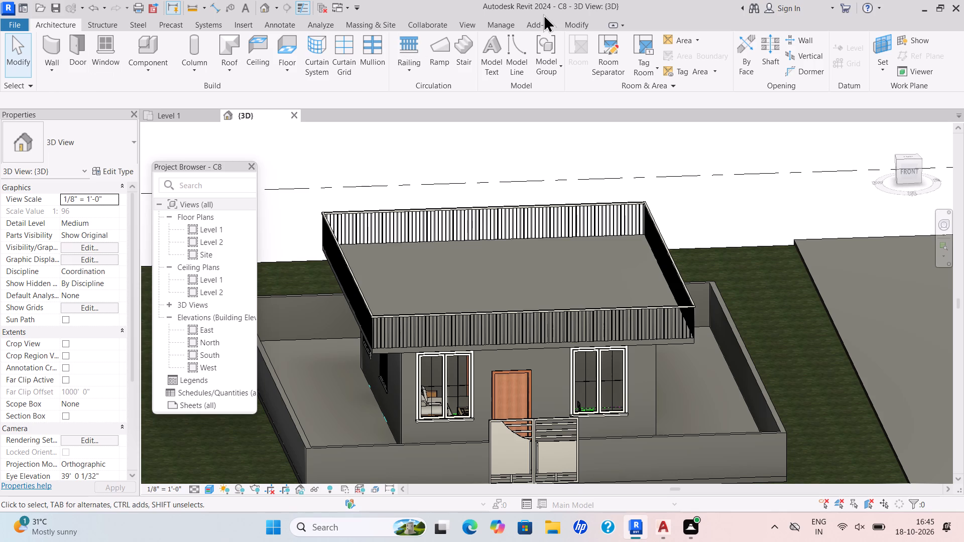
{"action": "left_click", "coordinate": [571, 24]}
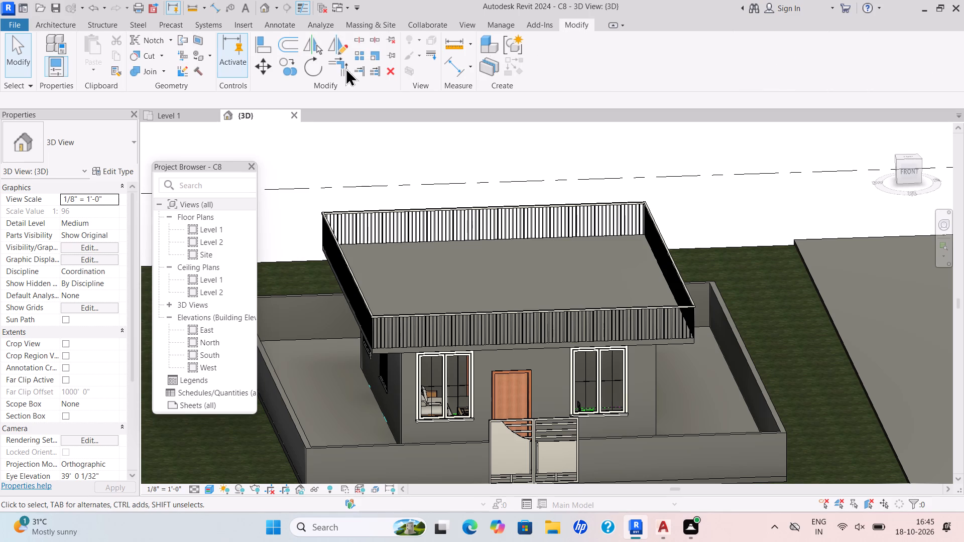
{"action": "left_click", "coordinate": [210, 53]}
{"action": "left_click", "coordinate": [224, 73]}
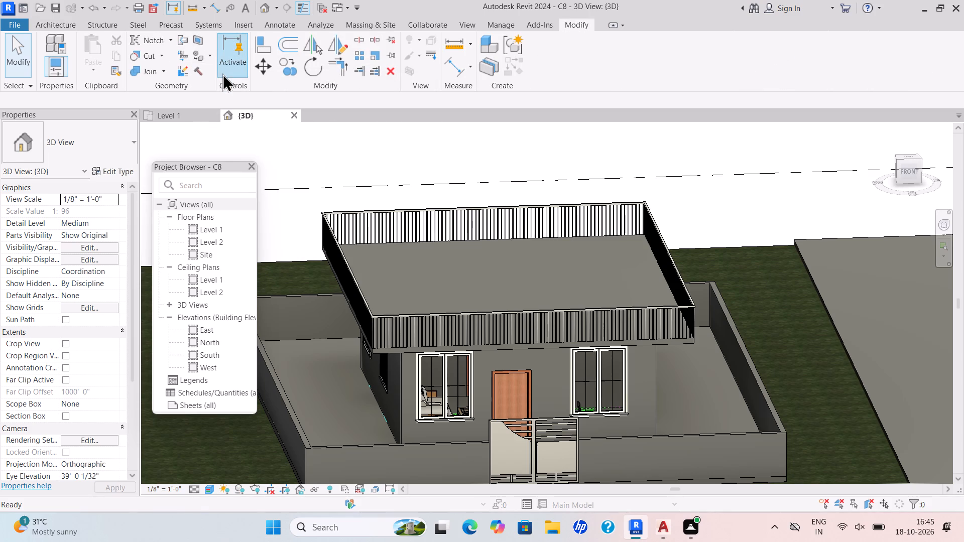
{"action": "scroll", "coordinate": [114, 181], "scroll_direction": "up", "scroll_amount": 1}
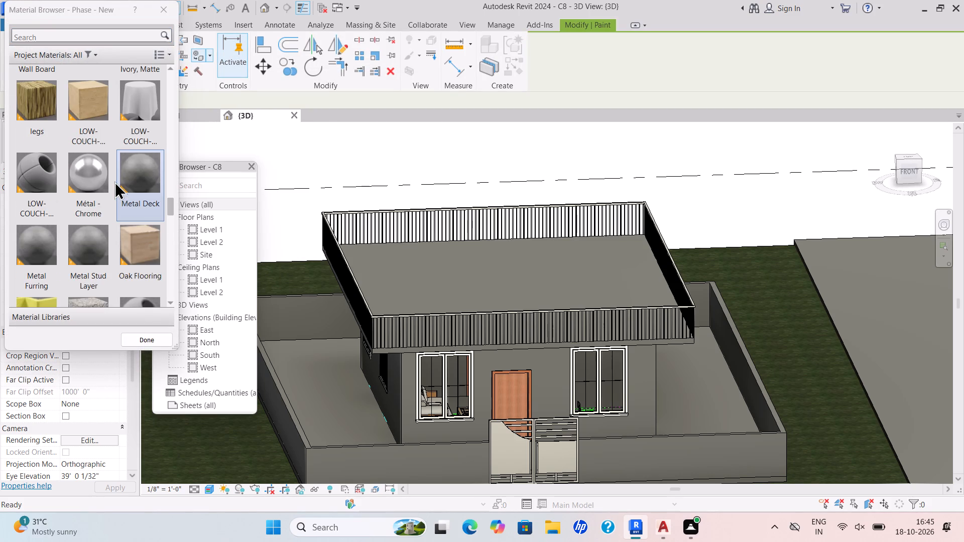
{"action": "scroll", "coordinate": [114, 181], "scroll_direction": "down", "scroll_amount": 1}
{"action": "left_click_drag", "start_coordinate": [20, 96], "coordinate": [28, 105]}
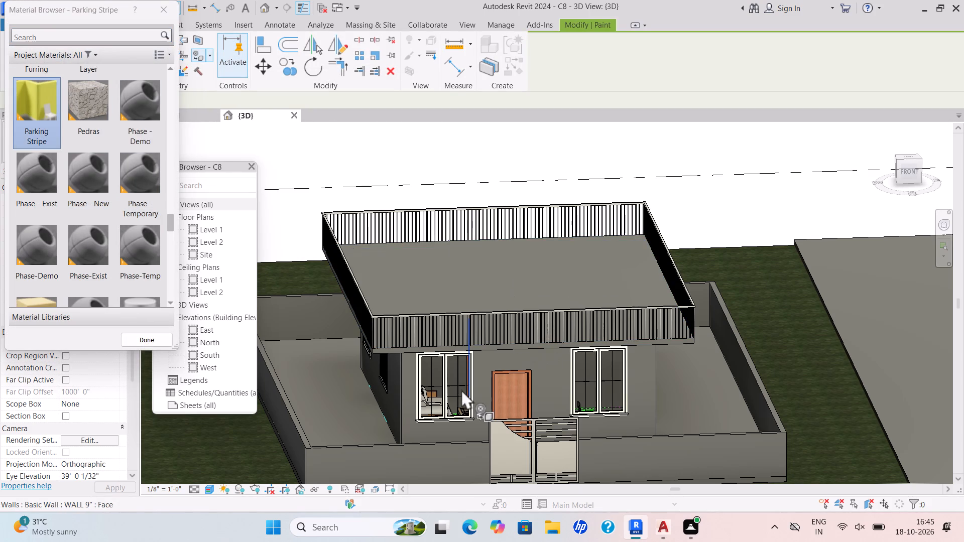
{"action": "left_click", "coordinate": [456, 411]}
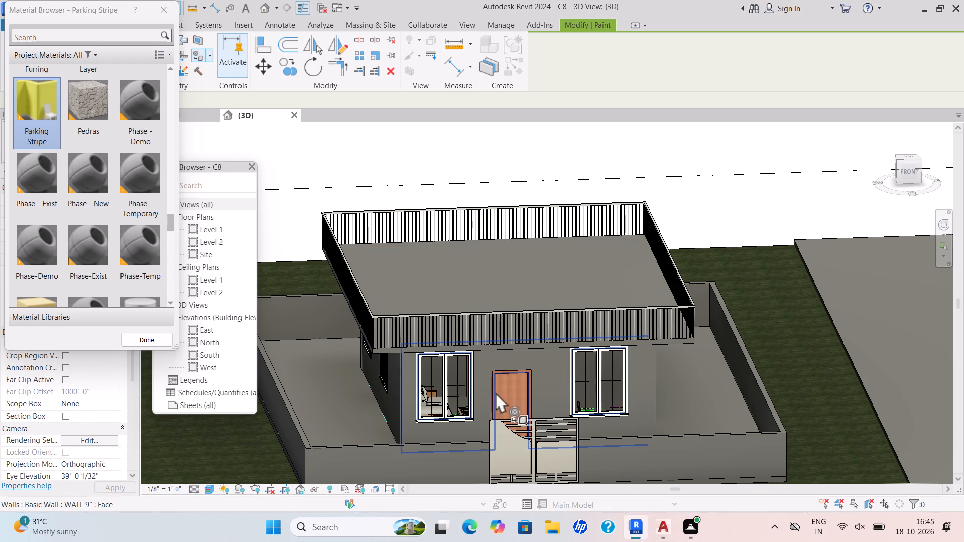
{"action": "left_click", "coordinate": [460, 416]}
Paint the house's east, north and west exterior wall faces with the Parking Stripe material.
{"action": "scroll", "coordinate": [688, 364], "scroll_direction": "down", "scroll_amount": 3}
{"action": "middle_click_drag", "start_coordinate": [698, 373], "coordinate": [623, 403]}
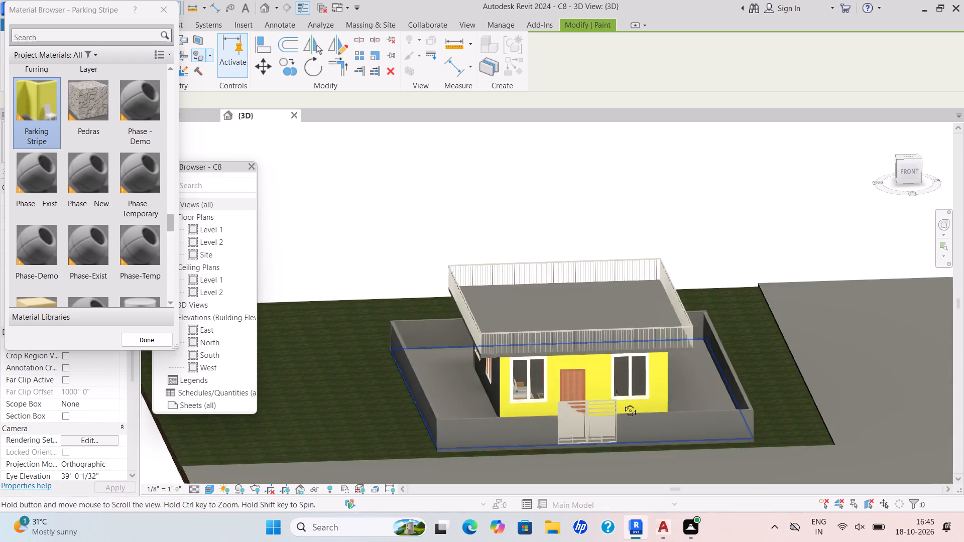
{"action": "middle_click_drag", "start_coordinate": [623, 403], "coordinate": [535, 407]}
{"action": "left_click", "coordinate": [476, 410]}
{"action": "middle_click_drag", "start_coordinate": [595, 396], "coordinate": [595, 399]}
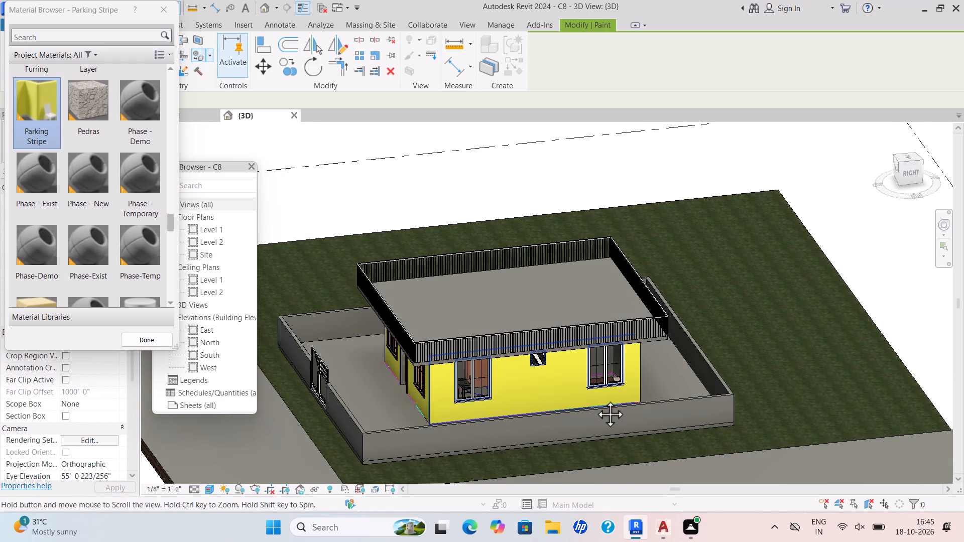
{"action": "middle_click_drag", "start_coordinate": [595, 399], "coordinate": [441, 405]}
{"action": "middle_click", "coordinate": [441, 405], "text": "shift"}
{"action": "left_click", "coordinate": [582, 378]}
{"action": "middle_click_drag", "start_coordinate": [637, 369], "coordinate": [626, 371]}
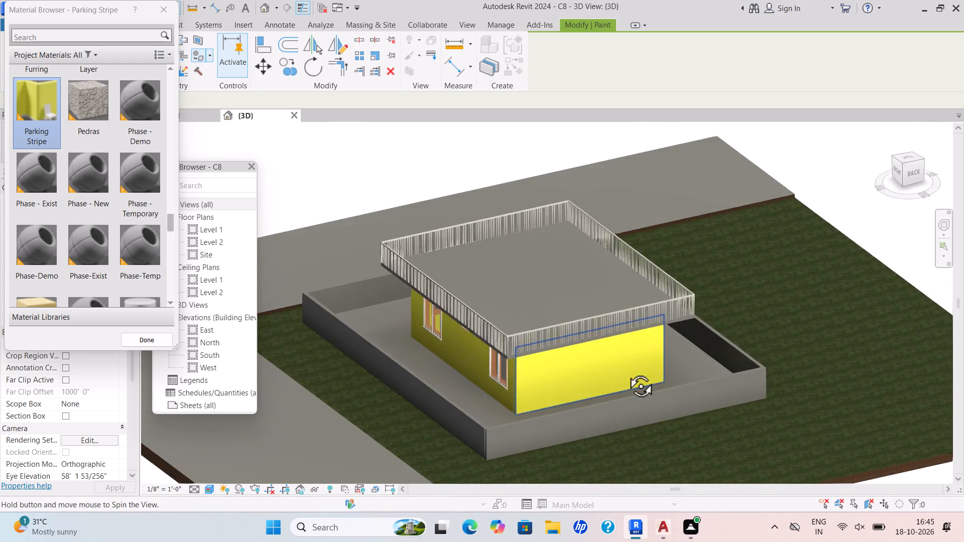
{"action": "middle_click_drag", "start_coordinate": [626, 371], "coordinate": [438, 398]}
{"action": "scroll", "coordinate": [544, 395], "scroll_direction": "up", "scroll_amount": 3}
{"action": "left_click", "coordinate": [581, 403]}
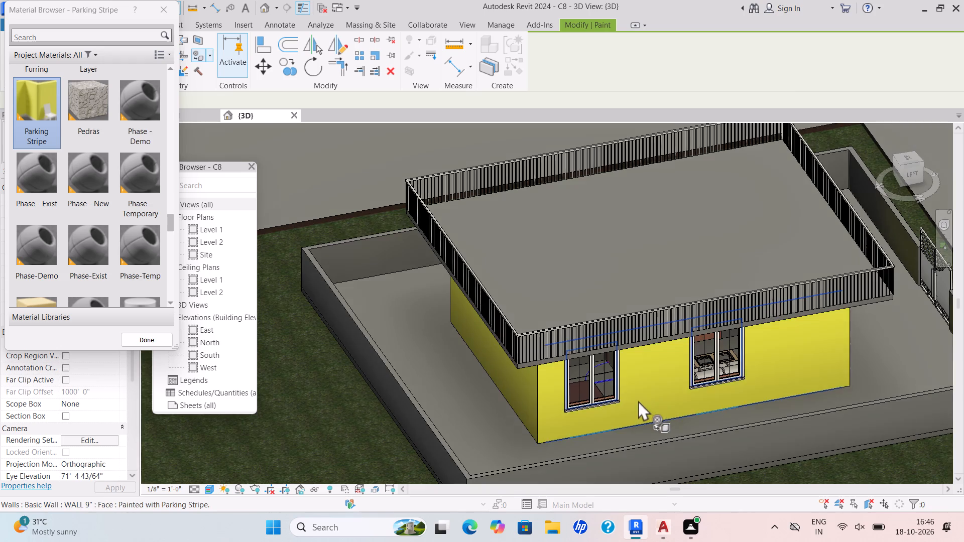
Paint the exposed wall reveal inside the front door opening with the Parking Stripe material.
{"action": "scroll", "coordinate": [650, 397], "scroll_direction": "down", "scroll_amount": 1}
{"action": "middle_click_drag", "start_coordinate": [650, 397], "coordinate": [491, 393]}
{"action": "middle_click_drag", "start_coordinate": [597, 420], "coordinate": [517, 385], "text": "shift"}
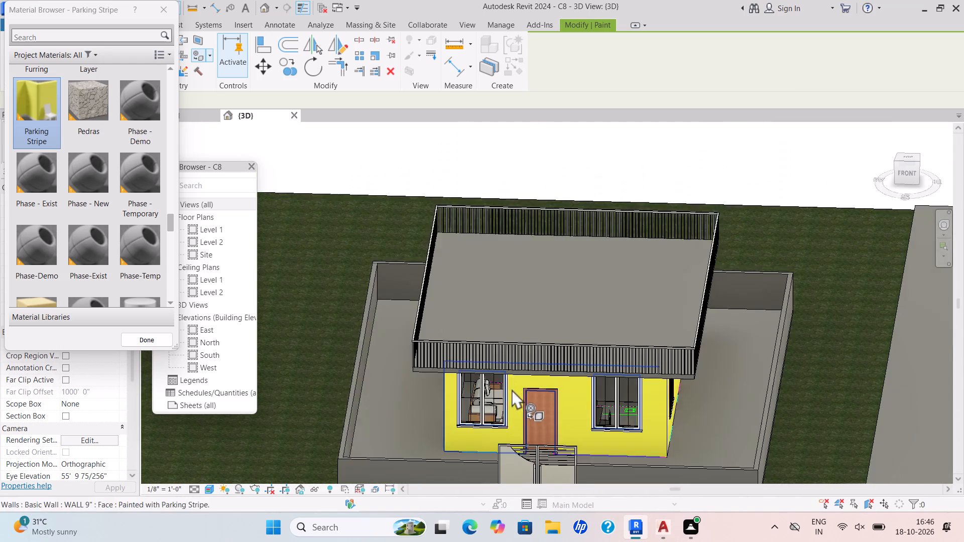
{"action": "scroll", "coordinate": [510, 389], "scroll_direction": "up", "scroll_amount": 6}
{"action": "middle_click_drag", "start_coordinate": [529, 415], "coordinate": [458, 383]}
{"action": "middle_click", "coordinate": [458, 383], "text": "shift"}
{"action": "scroll", "coordinate": [458, 383], "scroll_direction": "up", "scroll_amount": 2, "text": "shift"}
{"action": "scroll", "coordinate": [439, 404], "scroll_direction": "up", "scroll_amount": 1}
{"action": "middle_click_drag", "start_coordinate": [539, 380], "coordinate": [667, 347]}
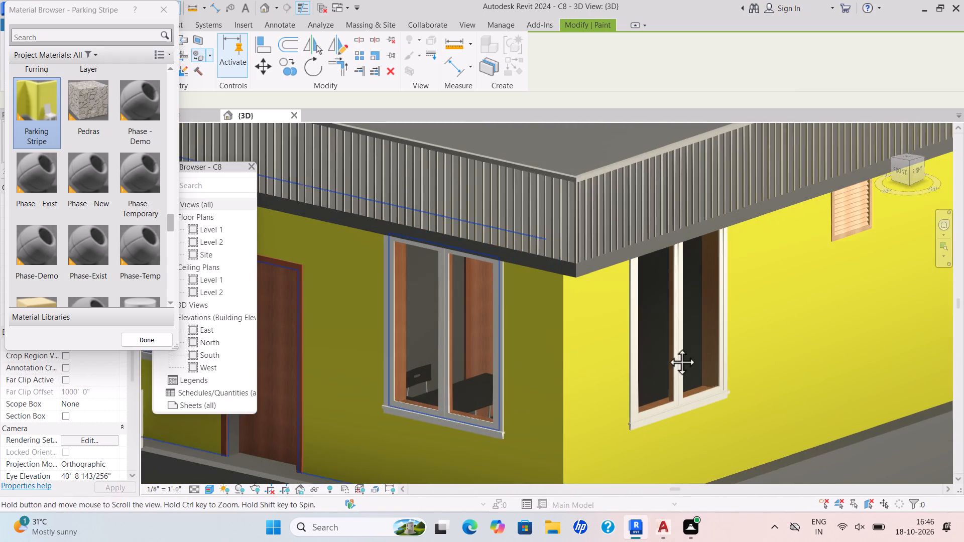
{"action": "middle_click_drag", "start_coordinate": [667, 347], "coordinate": [754, 319]}
{"action": "scroll", "coordinate": [422, 324], "scroll_direction": "up", "scroll_amount": 6}
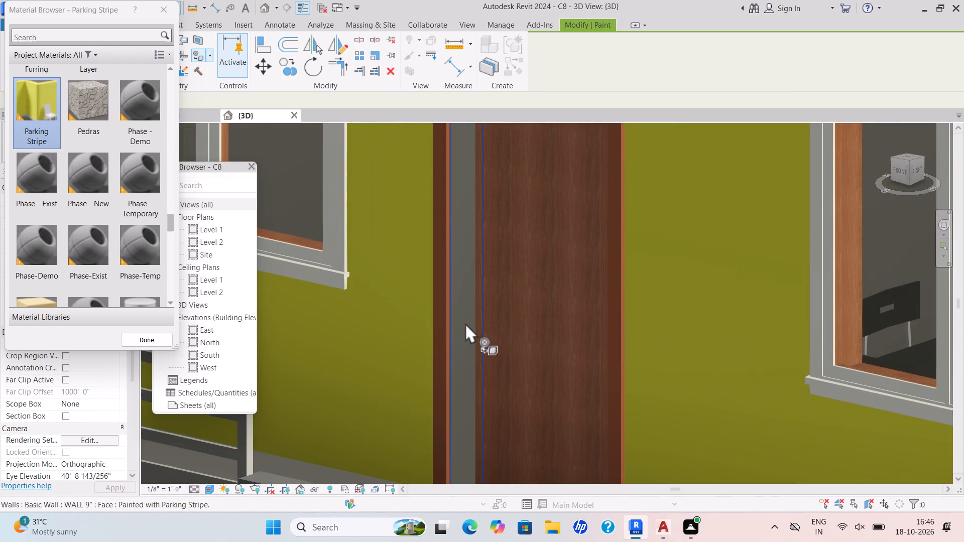
{"action": "left_click", "coordinate": [470, 328]}
Paint the top face of the compound floor around the house with the Wood - Stained material.
{"action": "scroll", "coordinate": [467, 331], "scroll_direction": "down", "scroll_amount": 5}
{"action": "middle_click_drag", "start_coordinate": [493, 347], "coordinate": [514, 347], "text": "shift"}
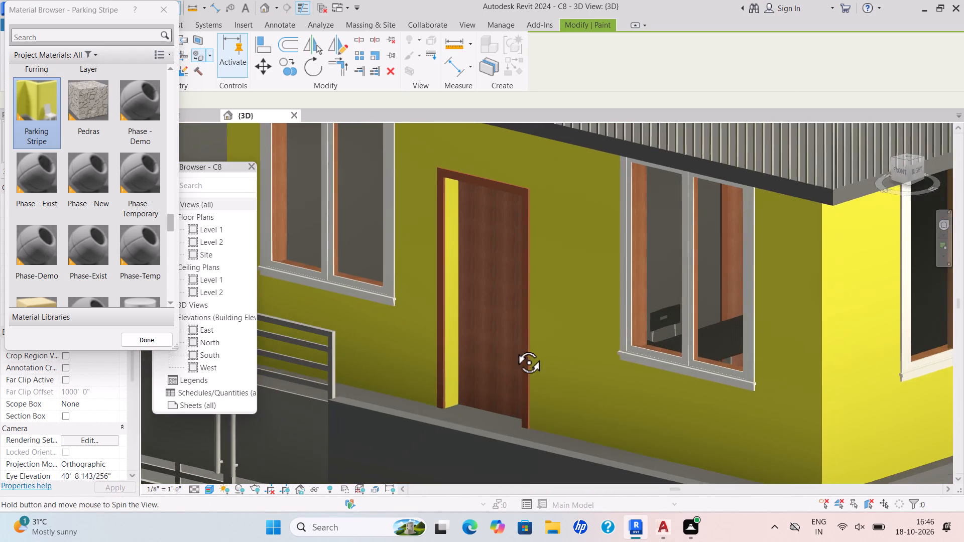
{"action": "middle_click_drag", "start_coordinate": [514, 347], "coordinate": [589, 341], "text": "shift"}
{"action": "scroll", "coordinate": [590, 341], "scroll_direction": "down", "scroll_amount": 2}
{"action": "middle_click", "coordinate": [587, 345]}
{"action": "scroll", "coordinate": [589, 347], "scroll_direction": "down", "scroll_amount": 1, "text": "shift"}
{"action": "scroll", "coordinate": [94, 228], "scroll_direction": "down", "scroll_amount": 6}
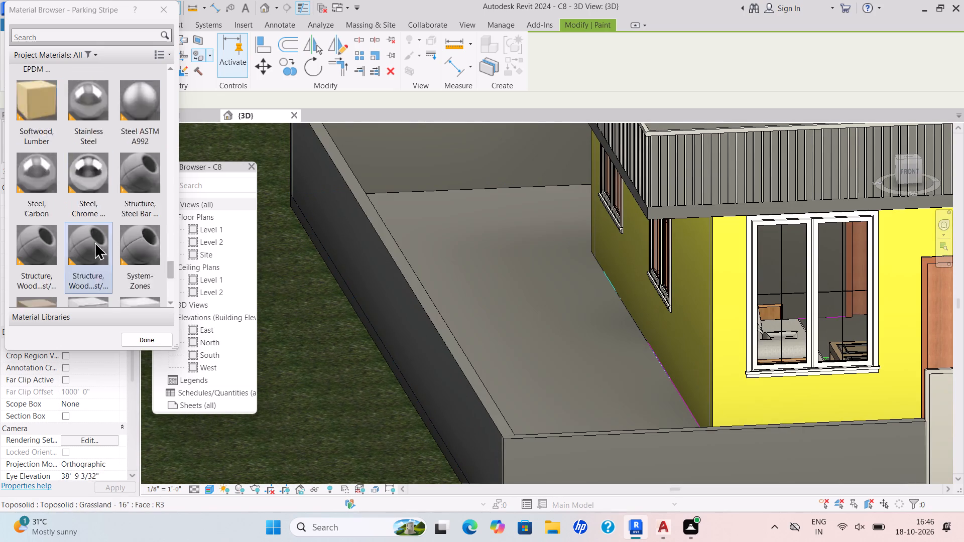
{"action": "scroll", "coordinate": [88, 262], "scroll_direction": "down", "scroll_amount": 3}
{"action": "left_click", "coordinate": [27, 283]}
{"action": "left_click", "coordinate": [487, 305]}
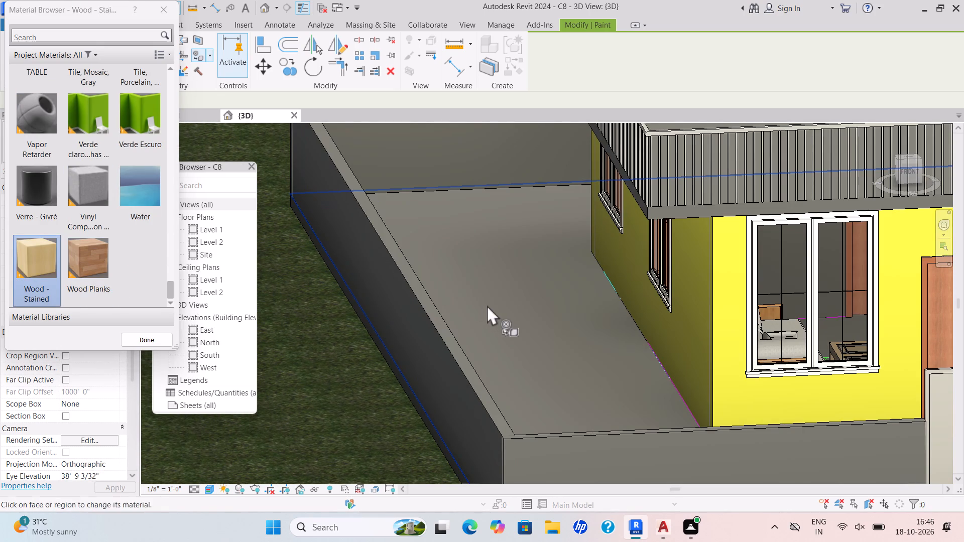
Paint the top face of the house roof with the Wood - Stained material.
{"action": "scroll", "coordinate": [548, 285], "scroll_direction": "down", "scroll_amount": 2}
{"action": "middle_click_drag", "start_coordinate": [547, 285], "coordinate": [398, 350]}
{"action": "scroll", "coordinate": [412, 349], "scroll_direction": "down", "scroll_amount": 2}
{"action": "left_click", "coordinate": [564, 220]}
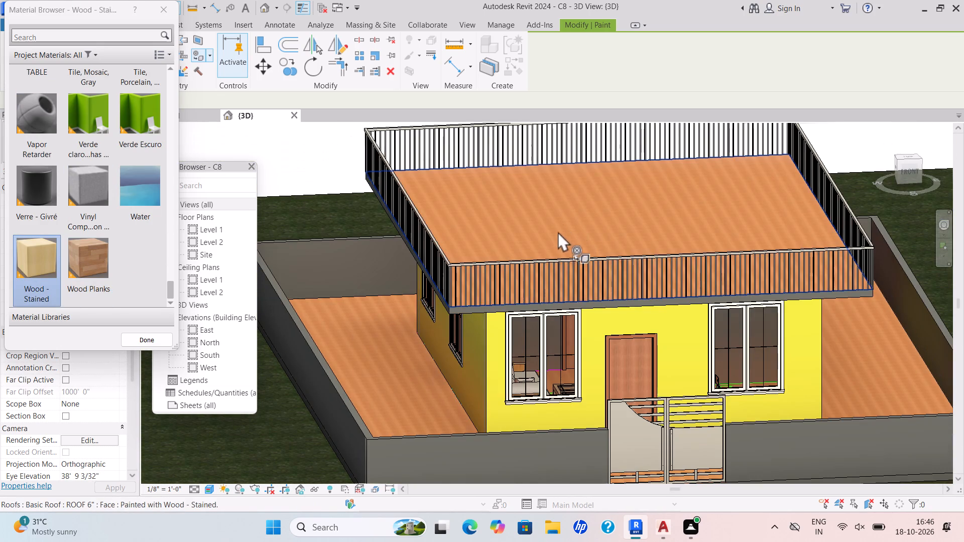
Paint the compound wall's west outer face and its front outer face west of the gate with the Clad - White material.
{"action": "scroll", "coordinate": [555, 236], "scroll_direction": "down", "scroll_amount": 4}
{"action": "scroll", "coordinate": [76, 198], "scroll_direction": "up", "scroll_amount": 8}
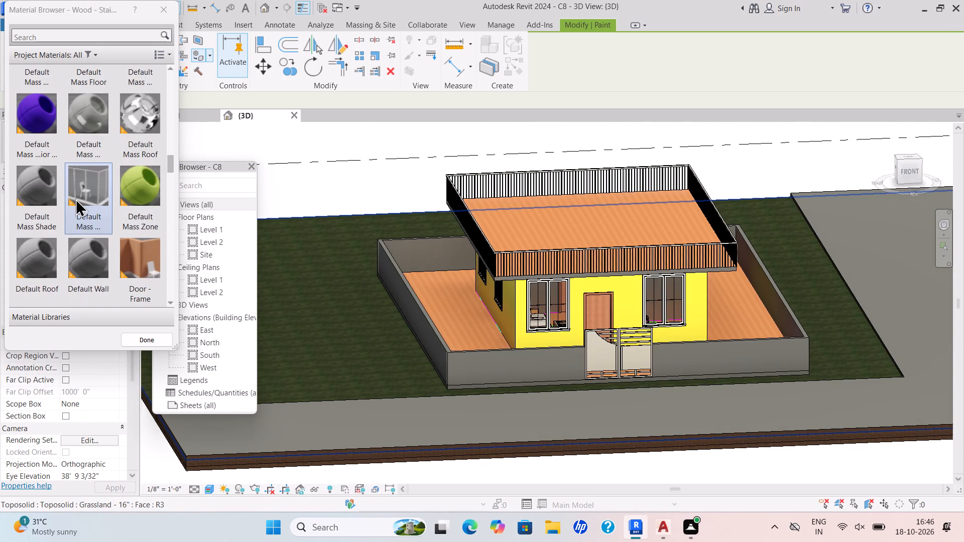
{"action": "scroll", "coordinate": [75, 198], "scroll_direction": "up", "scroll_amount": 13}
{"action": "scroll", "coordinate": [75, 198], "scroll_direction": "down", "scroll_amount": 3}
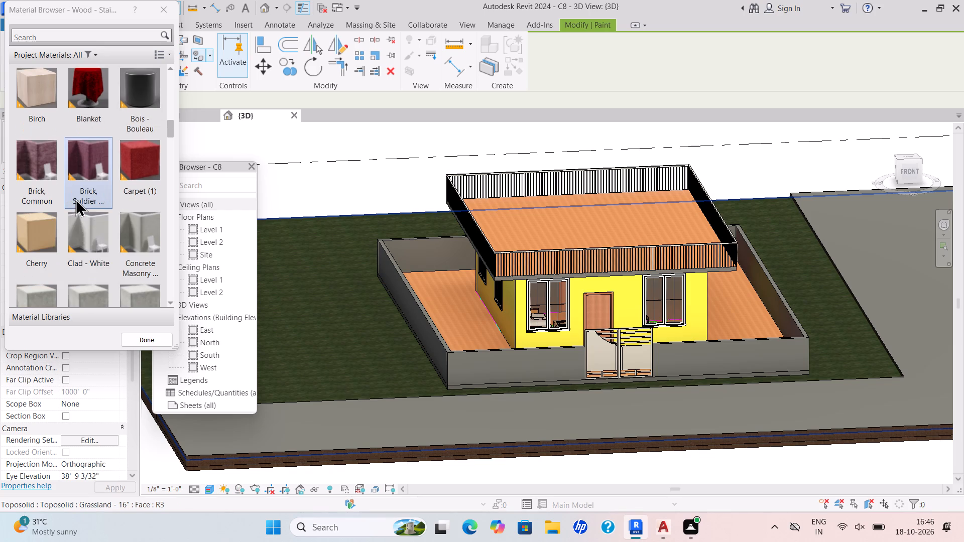
{"action": "left_click", "coordinate": [94, 241]}
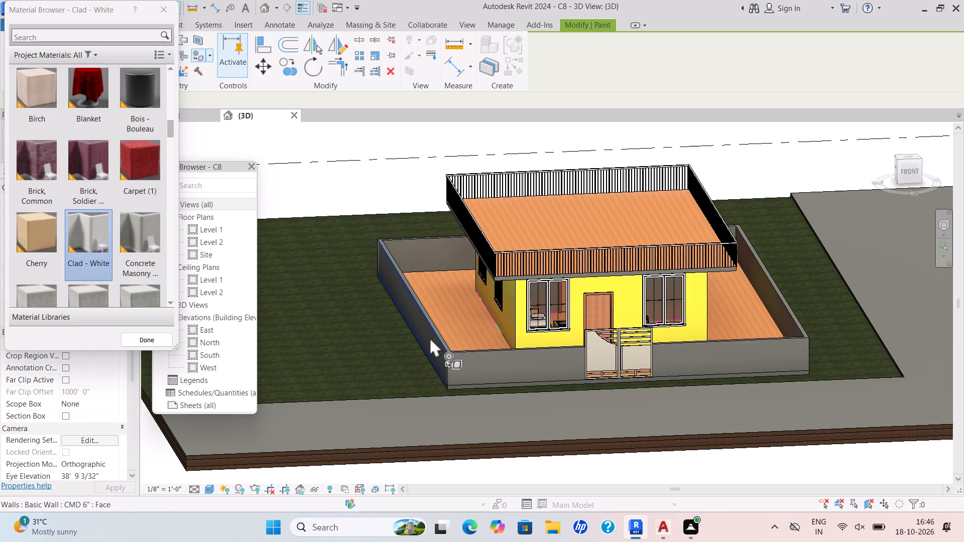
{"action": "scroll", "coordinate": [429, 338], "scroll_direction": "up", "scroll_amount": 6}
{"action": "left_click", "coordinate": [429, 338]}
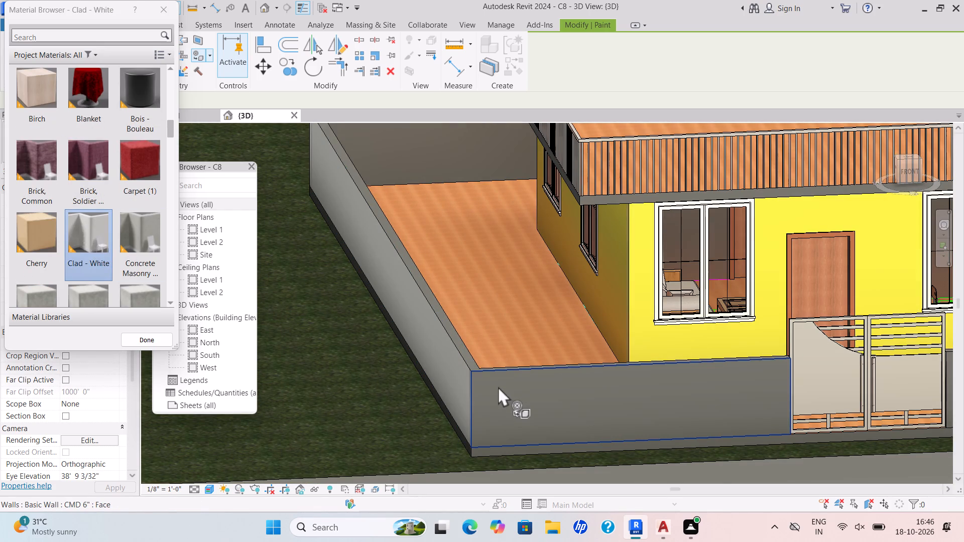
{"action": "left_click", "coordinate": [498, 386]}
Paint the compound wall's front outer face east of the gate and its east and north outer faces with Clad - White.
{"action": "scroll", "coordinate": [501, 371], "scroll_direction": "down", "scroll_amount": 3}
{"action": "scroll", "coordinate": [552, 357], "scroll_direction": "down", "scroll_amount": 4}
{"action": "middle_click_drag", "start_coordinate": [544, 356], "coordinate": [542, 356], "text": "shift"}
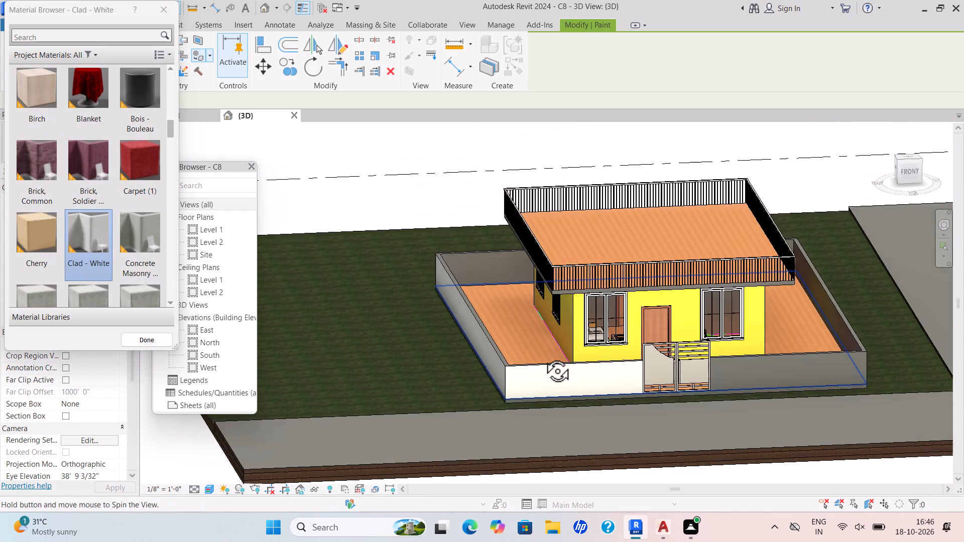
{"action": "scroll", "coordinate": [542, 356], "scroll_direction": "down", "scroll_amount": 1}
{"action": "middle_click_drag", "start_coordinate": [542, 356], "coordinate": [489, 351], "text": "shift"}
{"action": "scroll", "coordinate": [489, 351], "scroll_direction": "down", "scroll_amount": 2}
{"action": "middle_click", "coordinate": [485, 350]}
{"action": "scroll", "coordinate": [582, 367], "scroll_direction": "up", "scroll_amount": 3}
{"action": "left_click", "coordinate": [582, 367]}
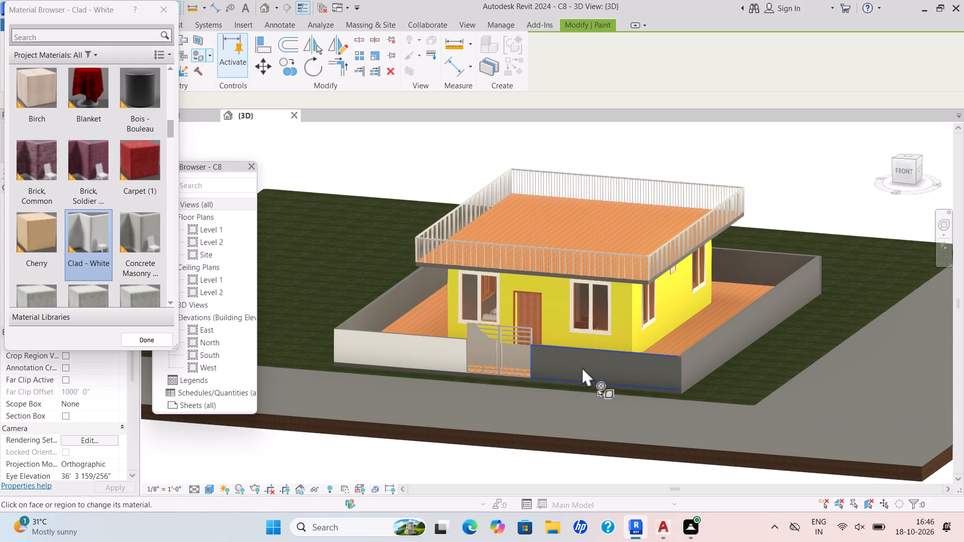
{"action": "scroll", "coordinate": [635, 336], "scroll_direction": "down", "scroll_amount": 3}
{"action": "middle_click_drag", "start_coordinate": [676, 335], "coordinate": [602, 343], "text": "shift"}
{"action": "scroll", "coordinate": [604, 343], "scroll_direction": "up", "scroll_amount": 4}
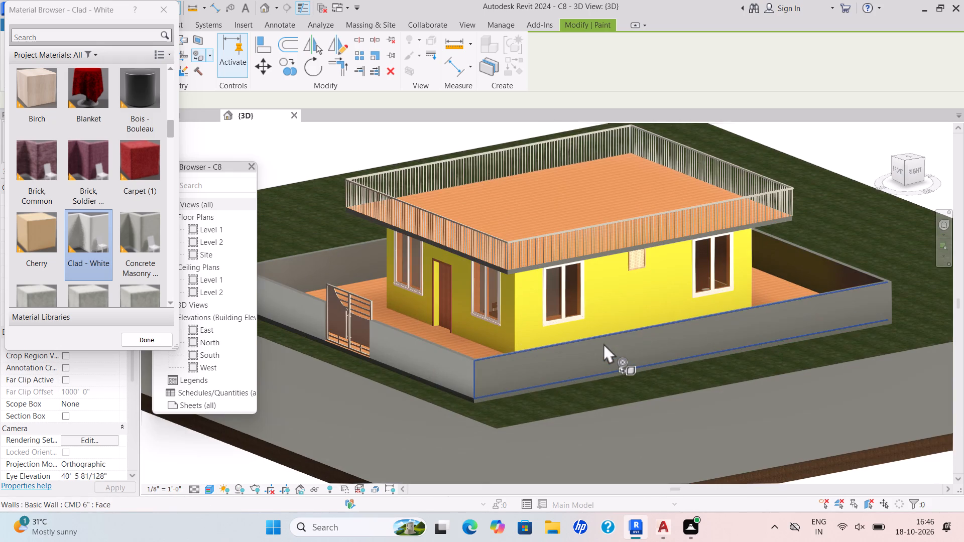
{"action": "left_click", "coordinate": [604, 343]}
{"action": "scroll", "coordinate": [706, 317], "scroll_direction": "down", "scroll_amount": 2}
{"action": "middle_click_drag", "start_coordinate": [709, 319], "coordinate": [508, 340], "text": "shift"}
{"action": "scroll", "coordinate": [640, 313], "scroll_direction": "up", "scroll_amount": 1}
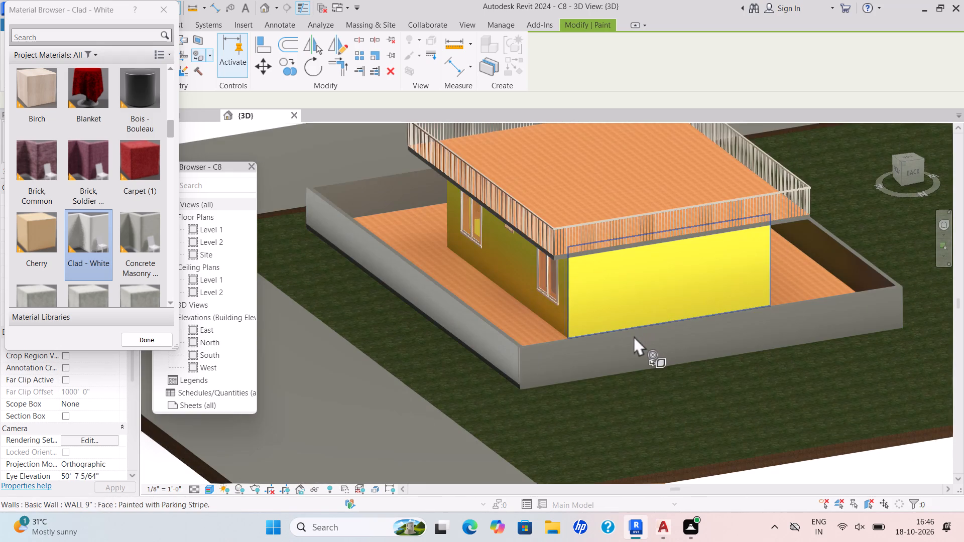
{"action": "left_click", "coordinate": [633, 339]}
Paint the inner faces of the front compound wall on both sides of the gate with Clad - White.
{"action": "middle_click_drag", "start_coordinate": [709, 314], "coordinate": [611, 328], "text": "shift"}
{"action": "scroll", "coordinate": [709, 315], "scroll_direction": "down", "scroll_amount": 1, "text": "shift"}
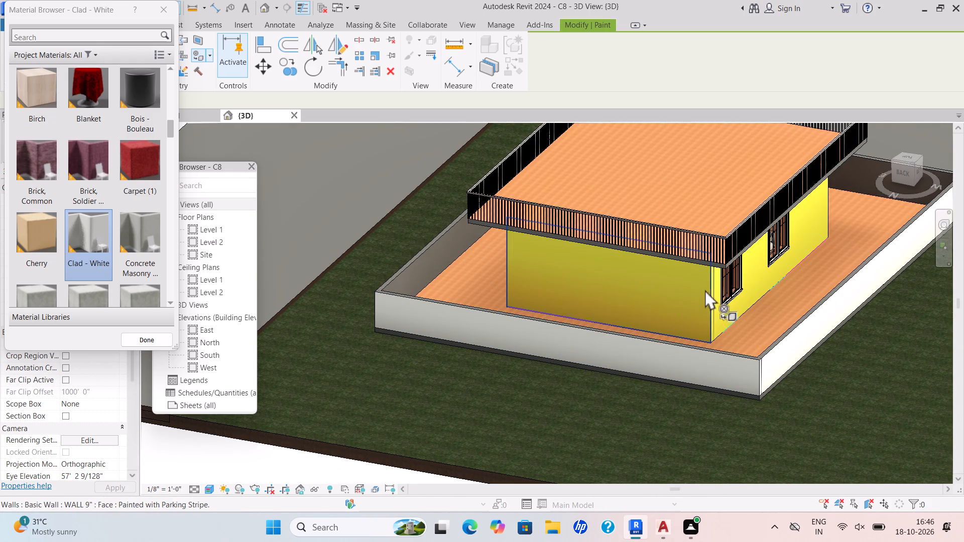
{"action": "scroll", "coordinate": [835, 199], "scroll_direction": "down", "scroll_amount": 1}
{"action": "middle_click_drag", "start_coordinate": [831, 212], "coordinate": [672, 305]}
{"action": "middle_click", "coordinate": [661, 312]}
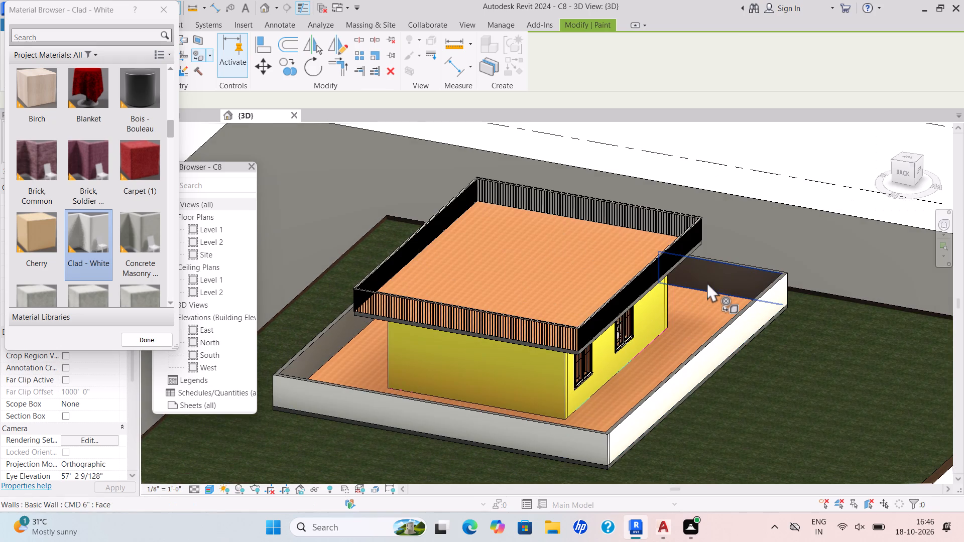
{"action": "left_click", "coordinate": [707, 282]}
{"action": "scroll", "coordinate": [706, 299], "scroll_direction": "down", "scroll_amount": 1}
{"action": "middle_click_drag", "start_coordinate": [701, 300], "coordinate": [639, 316], "text": "shift"}
{"action": "middle_click_drag", "start_coordinate": [732, 290], "coordinate": [731, 290], "text": "shift"}
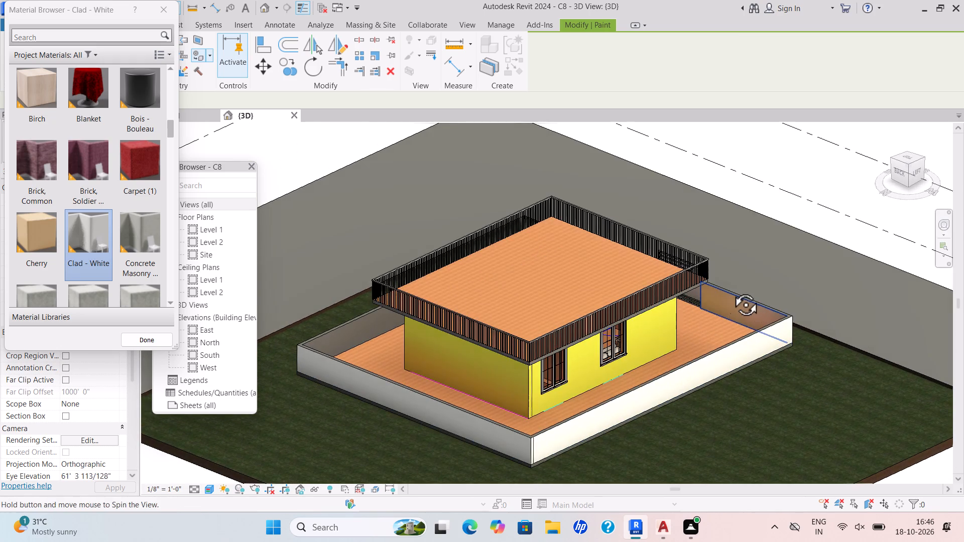
{"action": "middle_click_drag", "start_coordinate": [731, 290], "coordinate": [681, 302], "text": "shift"}
{"action": "scroll", "coordinate": [681, 302], "scroll_direction": "up", "scroll_amount": 5}
{"action": "left_click", "coordinate": [726, 262]}
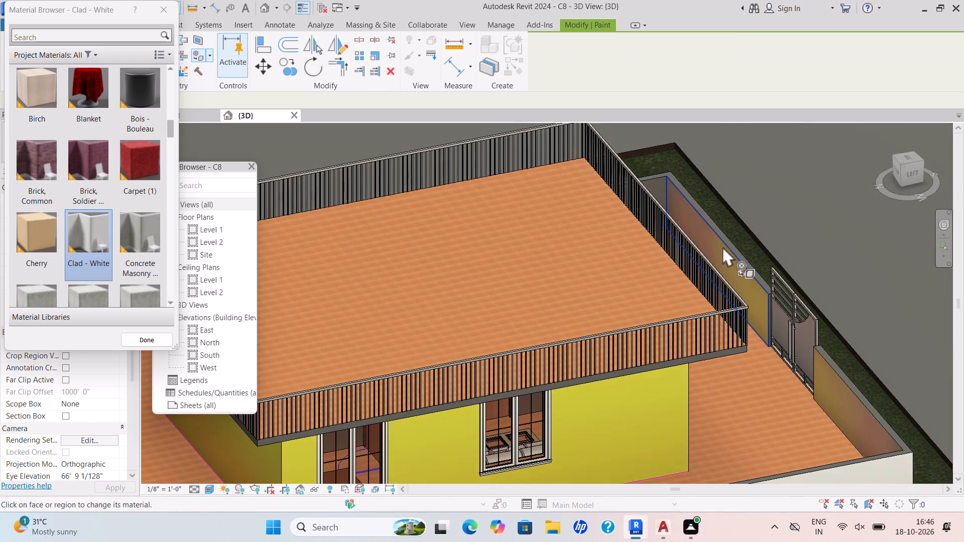
Paint the inner faces of the east, north and west compound walls with Clad - White.
{"action": "scroll", "coordinate": [671, 198], "scroll_direction": "up", "scroll_amount": 1}
{"action": "middle_click_drag", "start_coordinate": [654, 211], "coordinate": [618, 229], "text": "shift"}
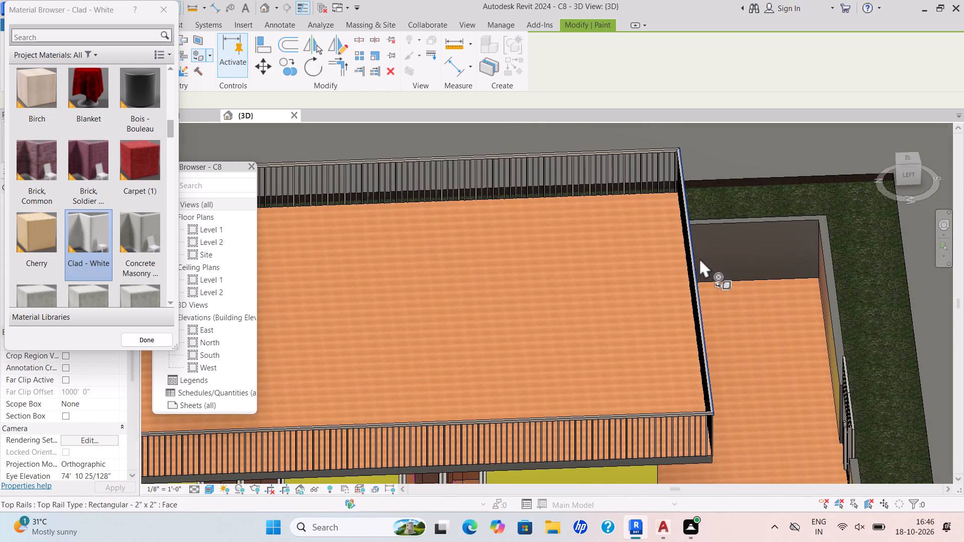
{"action": "left_click", "coordinate": [718, 261]}
{"action": "scroll", "coordinate": [744, 270], "scroll_direction": "down", "scroll_amount": 1}
{"action": "middle_click_drag", "start_coordinate": [744, 270], "coordinate": [583, 318], "text": "shift"}
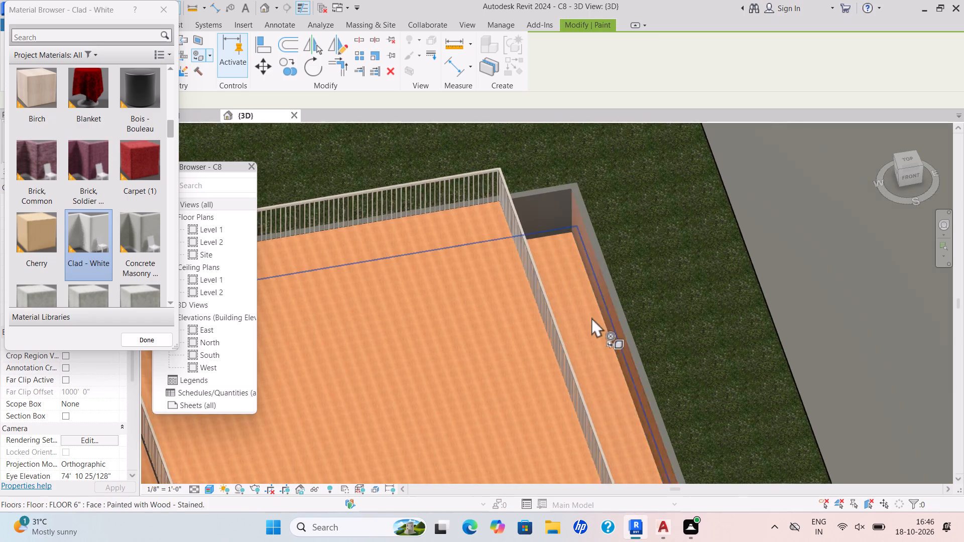
{"action": "scroll", "coordinate": [591, 317], "scroll_direction": "down", "scroll_amount": 1}
{"action": "middle_click_drag", "start_coordinate": [581, 317], "coordinate": [510, 277], "text": "shift"}
{"action": "left_click", "coordinate": [628, 357]}
{"action": "scroll", "coordinate": [666, 354], "scroll_direction": "down", "scroll_amount": 1}
{"action": "middle_click_drag", "start_coordinate": [665, 354], "coordinate": [525, 352], "text": "shift"}
{"action": "left_click", "coordinate": [577, 293]}
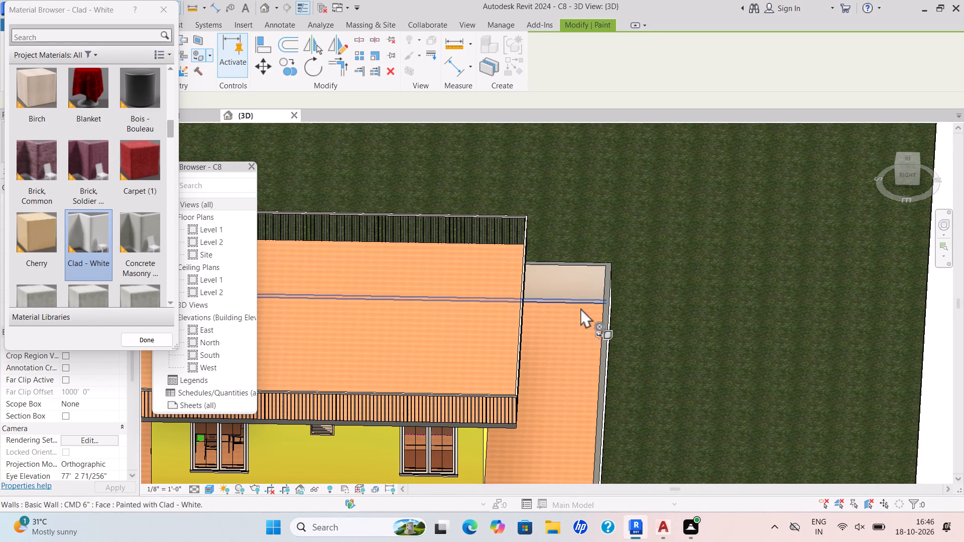
Paint the compound floor slab's front edge face, below the front compound wall, with the Copper material.
{"action": "middle_click_drag", "start_coordinate": [581, 314], "coordinate": [635, 285], "text": "shift"}
{"action": "scroll", "coordinate": [600, 307], "scroll_direction": "down", "scroll_amount": 1, "text": "shift"}
{"action": "scroll", "coordinate": [642, 280], "scroll_direction": "down", "scroll_amount": 1, "text": "shift"}
{"action": "scroll", "coordinate": [639, 314], "scroll_direction": "down", "scroll_amount": 7}
{"action": "middle_click_drag", "start_coordinate": [638, 334], "coordinate": [671, 325]}
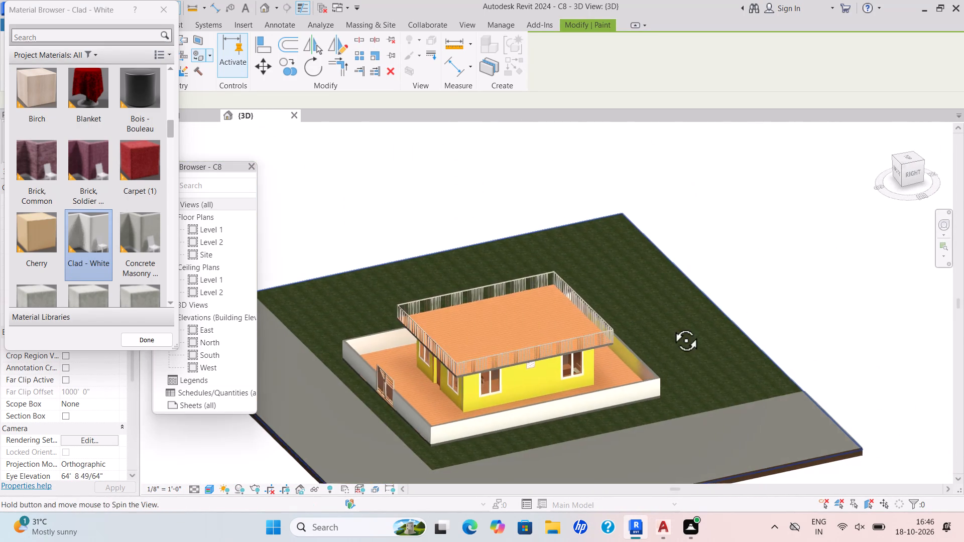
{"action": "middle_click_drag", "start_coordinate": [671, 325], "coordinate": [700, 302]}
{"action": "middle_click_drag", "start_coordinate": [576, 380], "coordinate": [646, 360]}
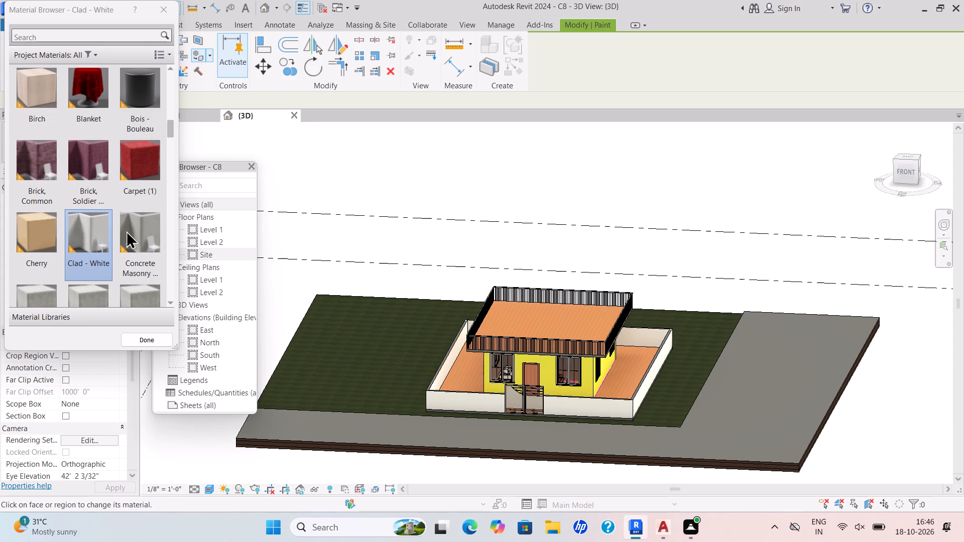
{"action": "scroll", "coordinate": [119, 211], "scroll_direction": "down", "scroll_amount": 12}
{"action": "scroll", "coordinate": [120, 229], "scroll_direction": "up", "scroll_amount": 5}
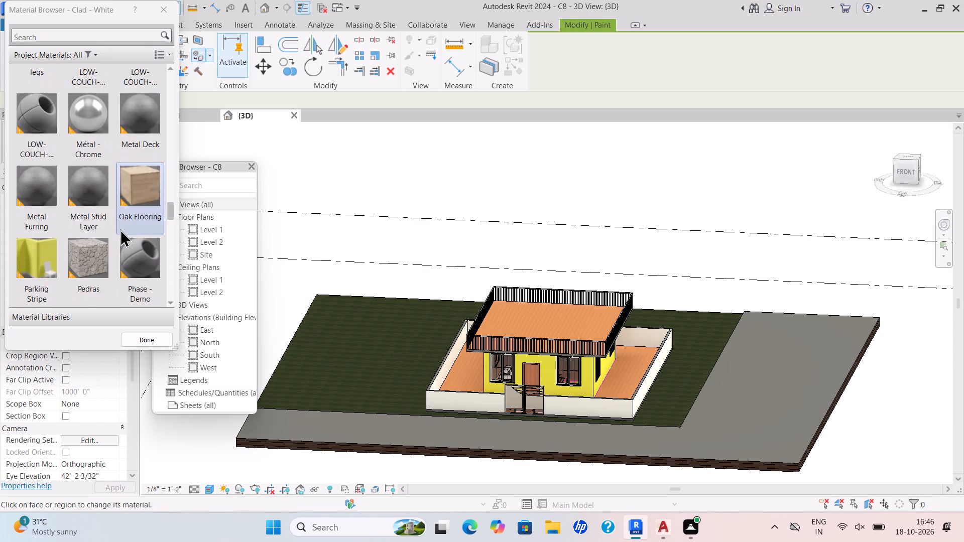
{"action": "scroll", "coordinate": [120, 229], "scroll_direction": "down", "scroll_amount": 11}
{"action": "scroll", "coordinate": [114, 249], "scroll_direction": "up", "scroll_amount": 3}
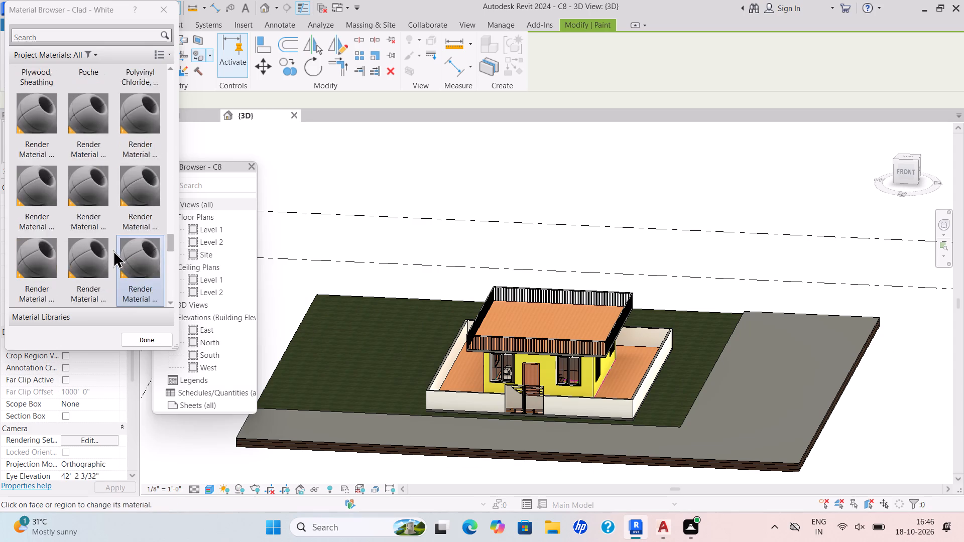
{"action": "scroll", "coordinate": [113, 250], "scroll_direction": "up", "scroll_amount": 3}
{"action": "scroll", "coordinate": [113, 250], "scroll_direction": "down", "scroll_amount": 1}
{"action": "scroll", "coordinate": [113, 250], "scroll_direction": "up", "scroll_amount": 1}
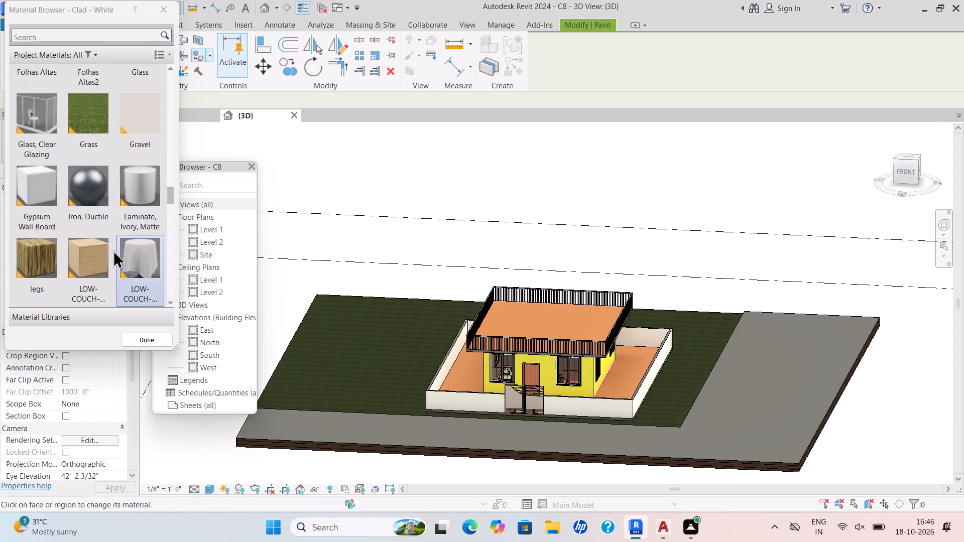
{"action": "scroll", "coordinate": [113, 250], "scroll_direction": "up", "scroll_amount": 3}
{"action": "scroll", "coordinate": [113, 250], "scroll_direction": "down", "scroll_amount": 2}
{"action": "scroll", "coordinate": [113, 250], "scroll_direction": "up", "scroll_amount": 2}
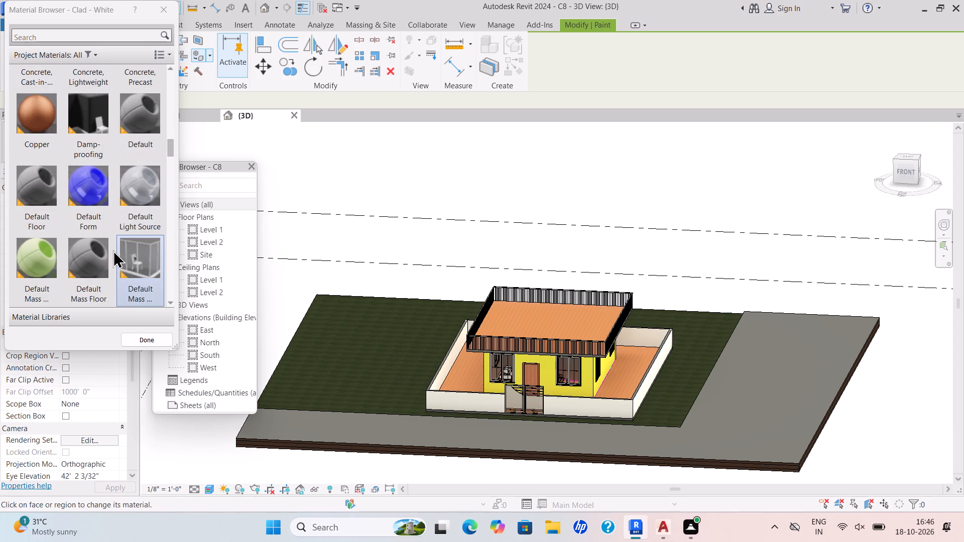
{"action": "left_click", "coordinate": [42, 172]}
{"action": "scroll", "coordinate": [499, 398], "scroll_direction": "up", "scroll_amount": 3}
{"action": "scroll", "coordinate": [421, 415], "scroll_direction": "up", "scroll_amount": 13}
{"action": "scroll", "coordinate": [369, 406], "scroll_direction": "up", "scroll_amount": 2}
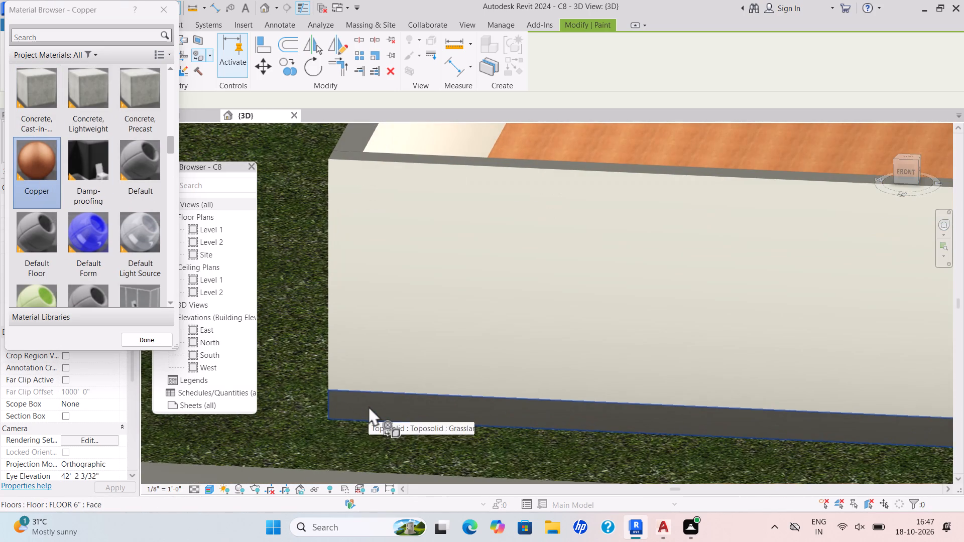
{"action": "left_click", "coordinate": [369, 405]}
Paint the compound floor slab's east edge face with the Copper material.
{"action": "scroll", "coordinate": [369, 405], "scroll_direction": "down", "scroll_amount": 6}
{"action": "scroll", "coordinate": [366, 405], "scroll_direction": "up", "scroll_amount": 1}
{"action": "scroll", "coordinate": [366, 405], "scroll_direction": "down", "scroll_amount": 3}
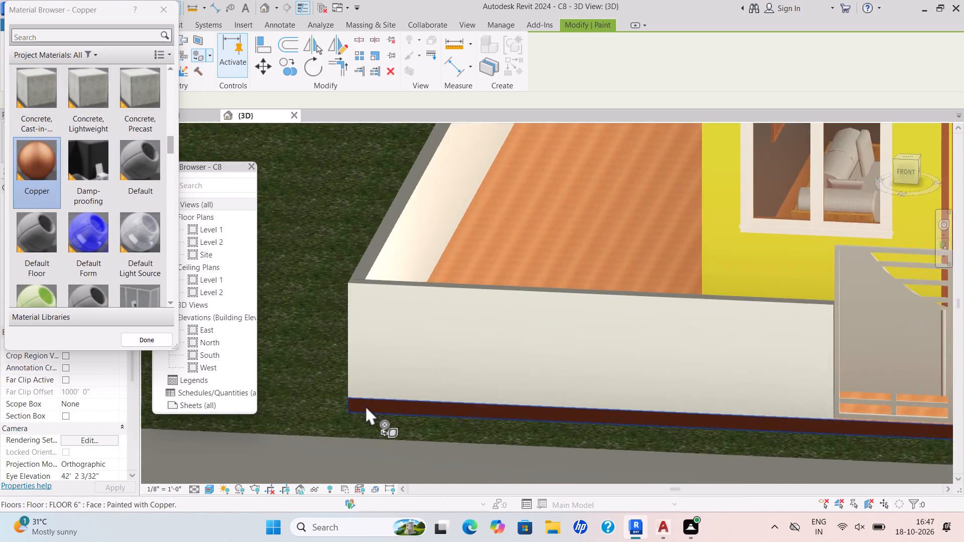
{"action": "scroll", "coordinate": [366, 405], "scroll_direction": "up", "scroll_amount": 1}
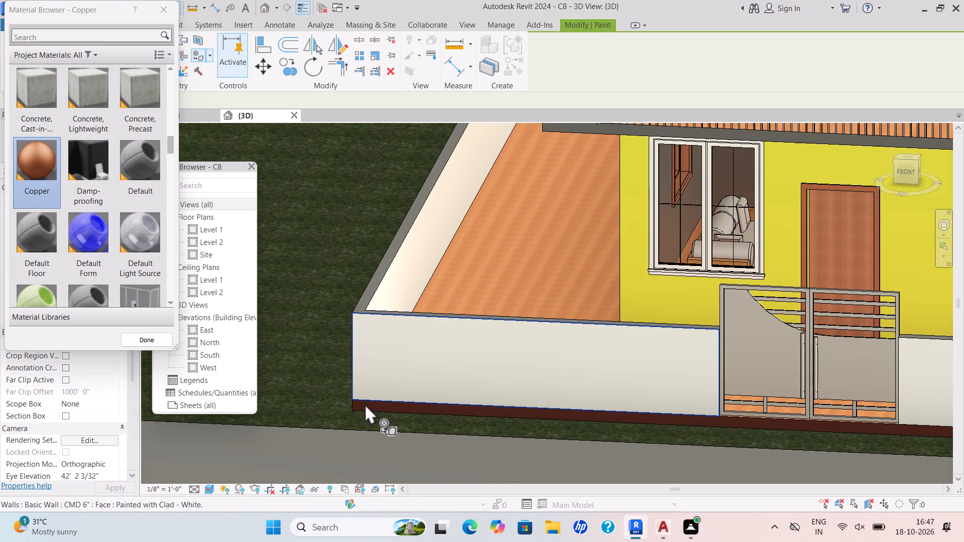
{"action": "scroll", "coordinate": [390, 385], "scroll_direction": "down", "scroll_amount": 6}
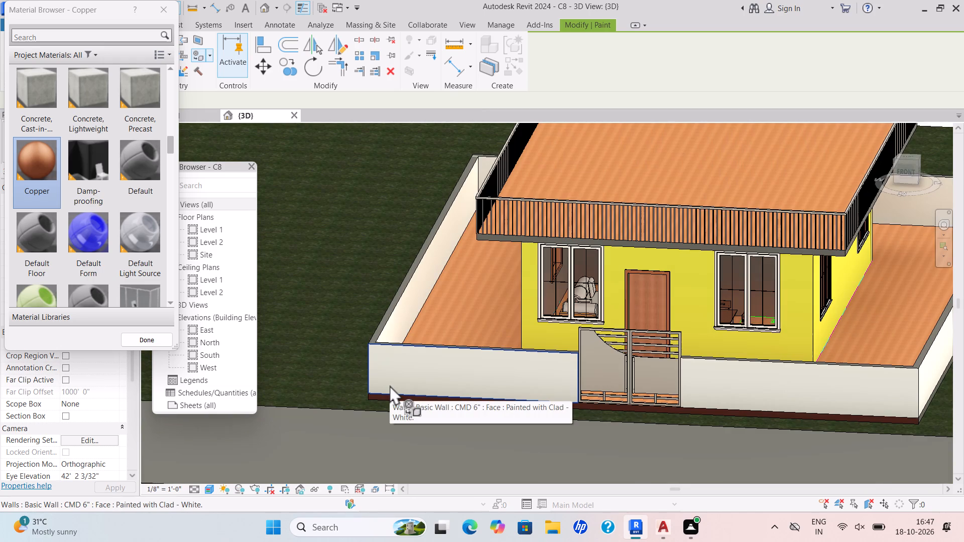
{"action": "scroll", "coordinate": [390, 385], "scroll_direction": "down", "scroll_amount": 2}
{"action": "scroll", "coordinate": [696, 394], "scroll_direction": "down", "scroll_amount": 2}
{"action": "middle_click_drag", "start_coordinate": [697, 394], "coordinate": [620, 408], "text": "shift"}
{"action": "scroll", "coordinate": [698, 395], "scroll_direction": "down", "scroll_amount": 1, "text": "shift"}
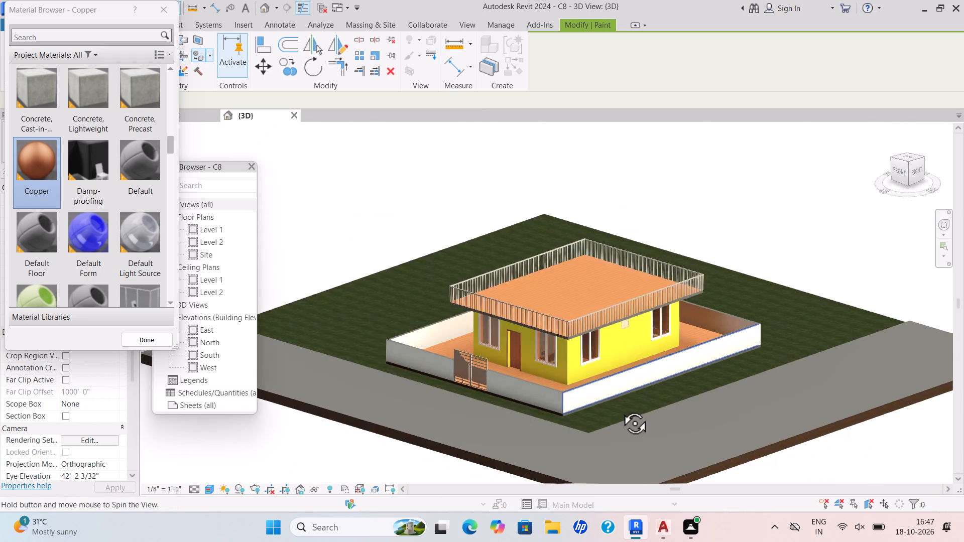
{"action": "middle_click_drag", "start_coordinate": [620, 408], "coordinate": [618, 407], "text": "shift"}
{"action": "scroll", "coordinate": [558, 403], "scroll_direction": "up", "scroll_amount": 12}
{"action": "scroll", "coordinate": [521, 429], "scroll_direction": "up", "scroll_amount": 2}
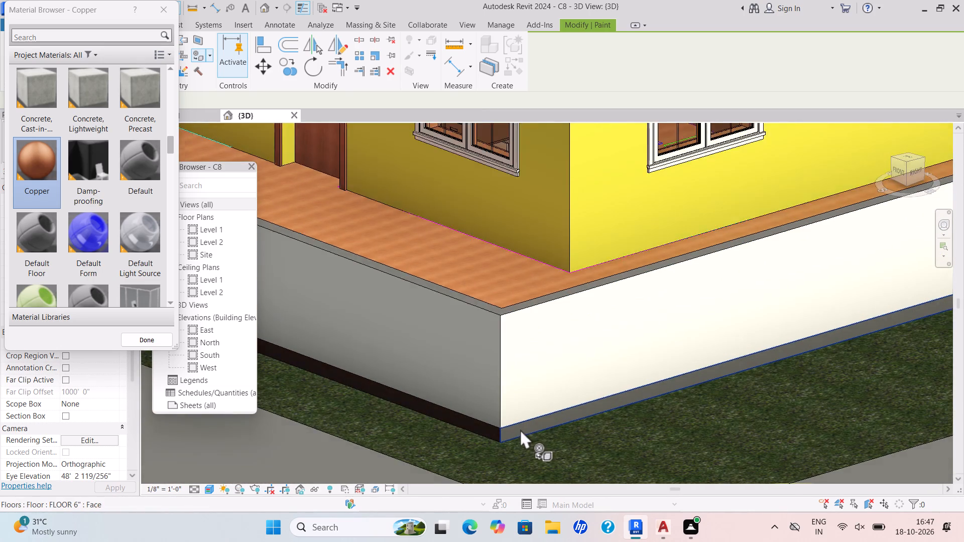
{"action": "scroll", "coordinate": [520, 429], "scroll_direction": "up", "scroll_amount": 2}
{"action": "left_click", "coordinate": [520, 429]}
{"action": "scroll", "coordinate": [566, 410], "scroll_direction": "down", "scroll_amount": 5}
{"action": "scroll", "coordinate": [700, 376], "scroll_direction": "down", "scroll_amount": 1}
{"action": "middle_click_drag", "start_coordinate": [700, 375], "coordinate": [698, 375], "text": "shift"}
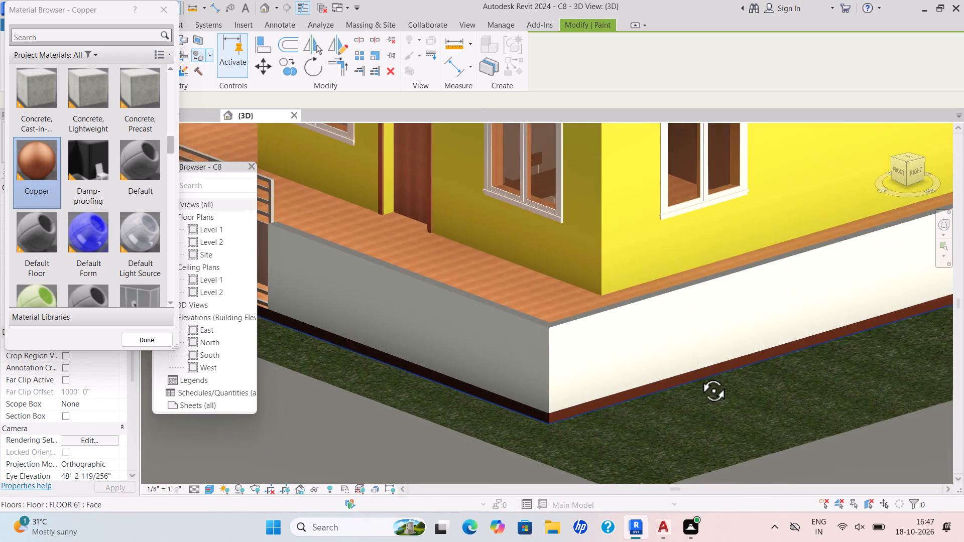
Paint the compound floor slab's north edge face, below the rear compound wall, with the Copper material.
{"action": "middle_click_drag", "start_coordinate": [698, 375], "coordinate": [591, 406], "text": "shift"}
{"action": "scroll", "coordinate": [626, 399], "scroll_direction": "down", "scroll_amount": 6}
{"action": "middle_click_drag", "start_coordinate": [764, 376], "coordinate": [698, 391], "text": "shift"}
{"action": "scroll", "coordinate": [706, 392], "scroll_direction": "down", "scroll_amount": 1, "text": "shift"}
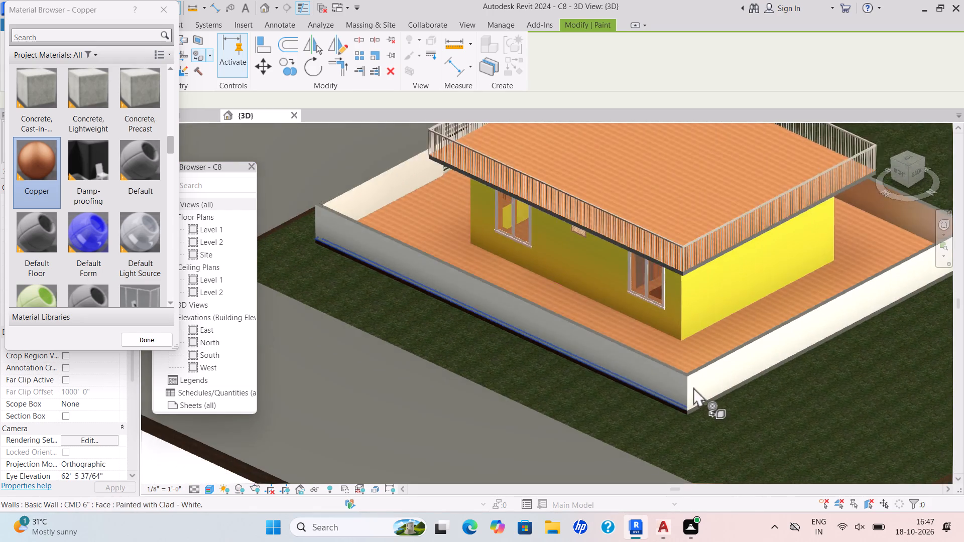
{"action": "scroll", "coordinate": [690, 386], "scroll_direction": "up", "scroll_amount": 1}
{"action": "scroll", "coordinate": [699, 431], "scroll_direction": "up", "scroll_amount": 17}
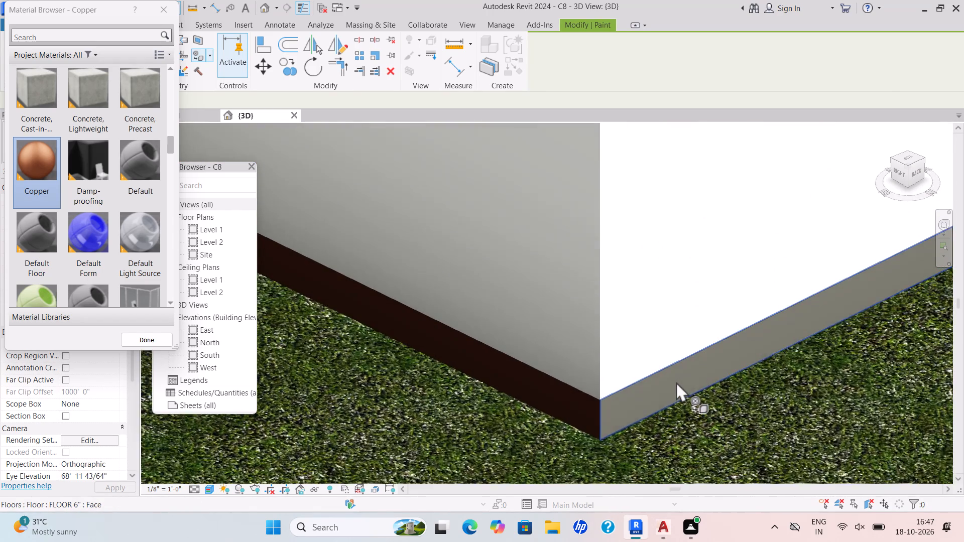
{"action": "left_click", "coordinate": [676, 382]}
Paint the compound floor slab's west edge face with the Copper material.
{"action": "scroll", "coordinate": [675, 382], "scroll_direction": "down", "scroll_amount": 5}
{"action": "scroll", "coordinate": [734, 401], "scroll_direction": "down", "scroll_amount": 3}
{"action": "middle_click_drag", "start_coordinate": [739, 404], "coordinate": [706, 411], "text": "shift"}
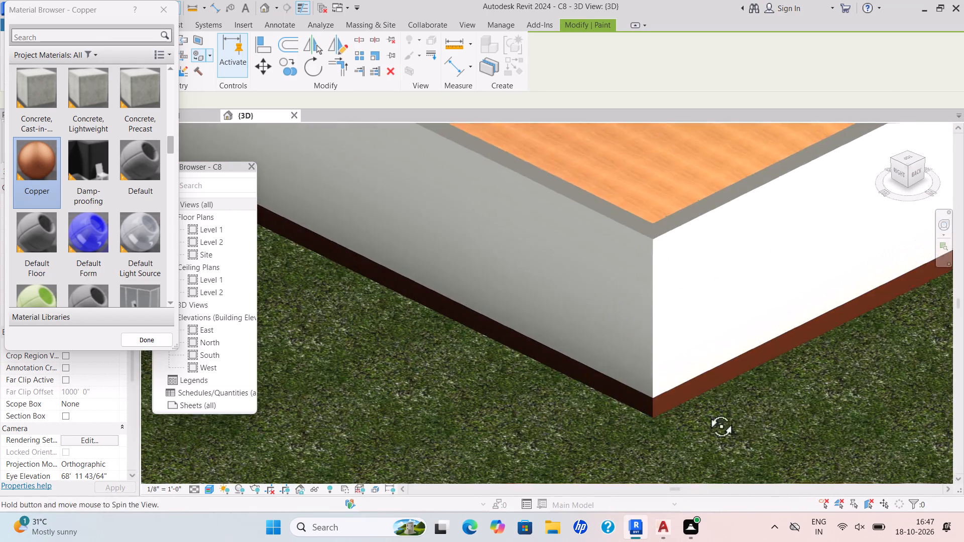
{"action": "middle_click_drag", "start_coordinate": [706, 411], "coordinate": [620, 405], "text": "shift"}
{"action": "scroll", "coordinate": [793, 357], "scroll_direction": "down", "scroll_amount": 5}
{"action": "middle_click_drag", "start_coordinate": [803, 359], "coordinate": [664, 353]}
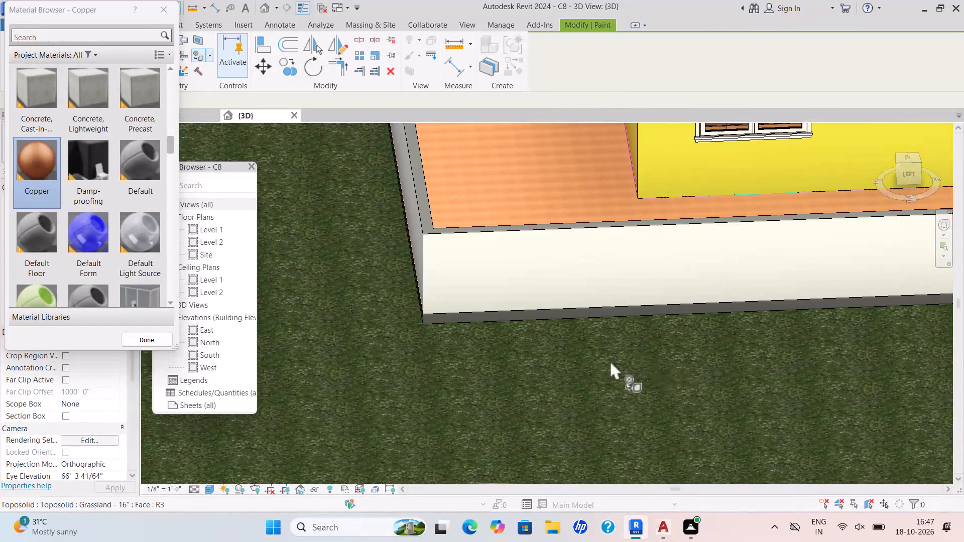
{"action": "scroll", "coordinate": [583, 363], "scroll_direction": "up", "scroll_amount": 1}
{"action": "scroll", "coordinate": [395, 343], "scroll_direction": "up", "scroll_amount": 1}
{"action": "scroll", "coordinate": [407, 294], "scroll_direction": "up", "scroll_amount": 2}
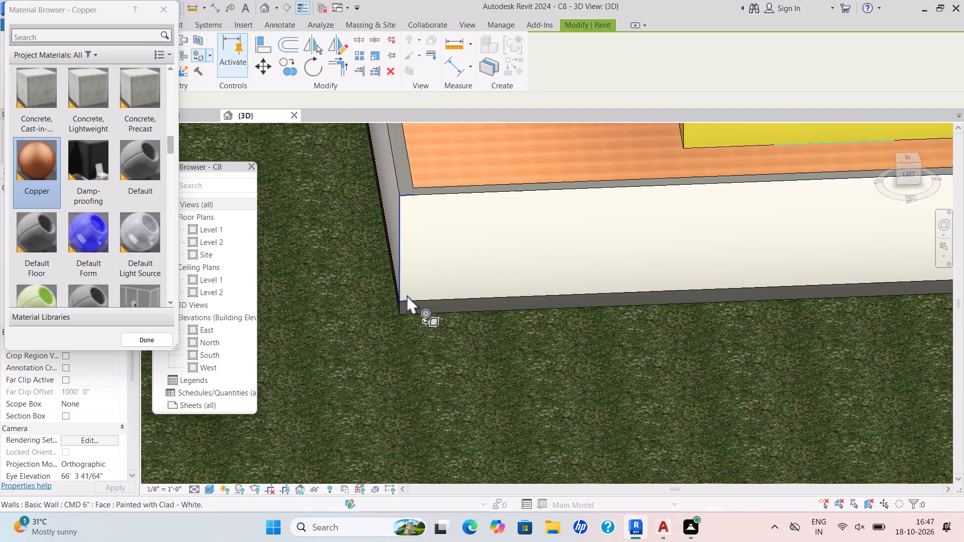
{"action": "scroll", "coordinate": [407, 295], "scroll_direction": "up", "scroll_amount": 7}
{"action": "left_click", "coordinate": [409, 322]}
Paint the top faces of the west compound wall and the front compound wall west of the gate with Copper.
{"action": "scroll", "coordinate": [413, 327], "scroll_direction": "down", "scroll_amount": 5}
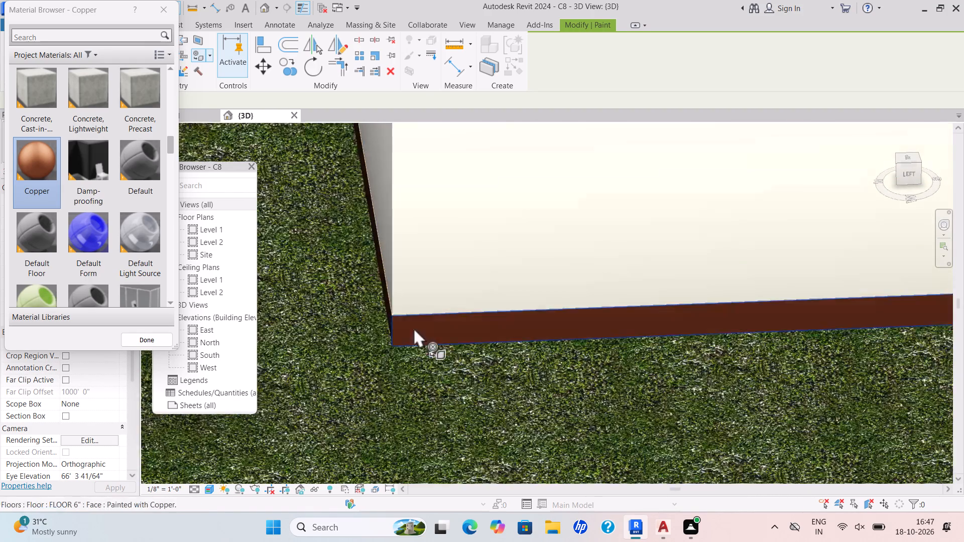
{"action": "scroll", "coordinate": [414, 328], "scroll_direction": "down", "scroll_amount": 7}
{"action": "middle_click_drag", "start_coordinate": [619, 328], "coordinate": [514, 337], "text": "shift"}
{"action": "scroll", "coordinate": [653, 382], "scroll_direction": "down", "scroll_amount": 1}
{"action": "middle_click_drag", "start_coordinate": [653, 382], "coordinate": [521, 327]}
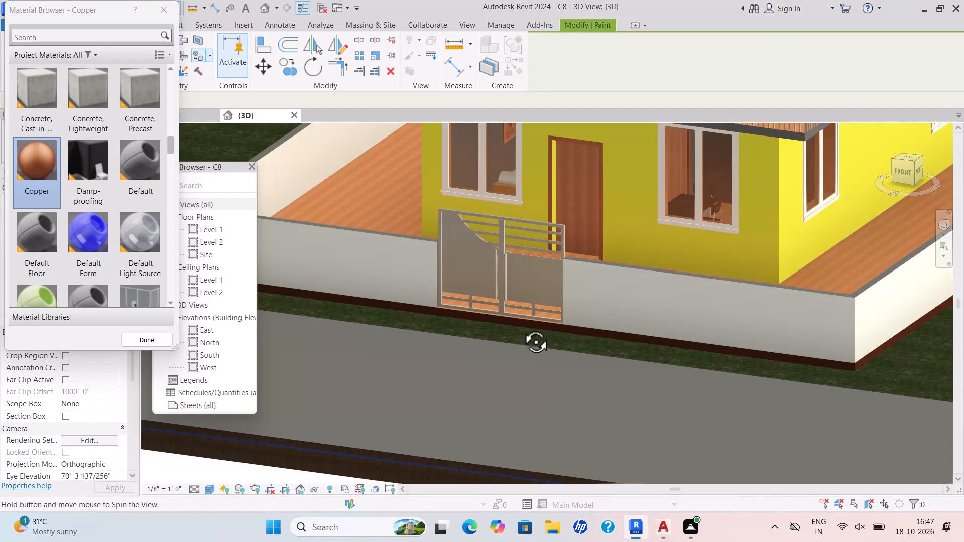
{"action": "middle_click_drag", "start_coordinate": [518, 334], "coordinate": [544, 364]}
{"action": "scroll", "coordinate": [518, 334], "scroll_direction": "down", "scroll_amount": 1}
{"action": "scroll", "coordinate": [325, 294], "scroll_direction": "up", "scroll_amount": 5}
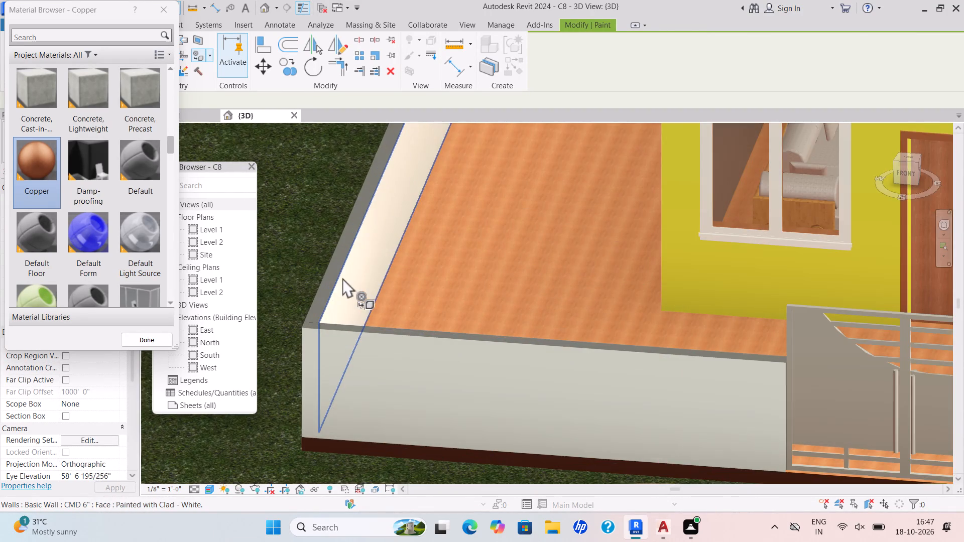
{"action": "scroll", "coordinate": [332, 285], "scroll_direction": "up", "scroll_amount": 9}
{"action": "left_click", "coordinate": [316, 318]}
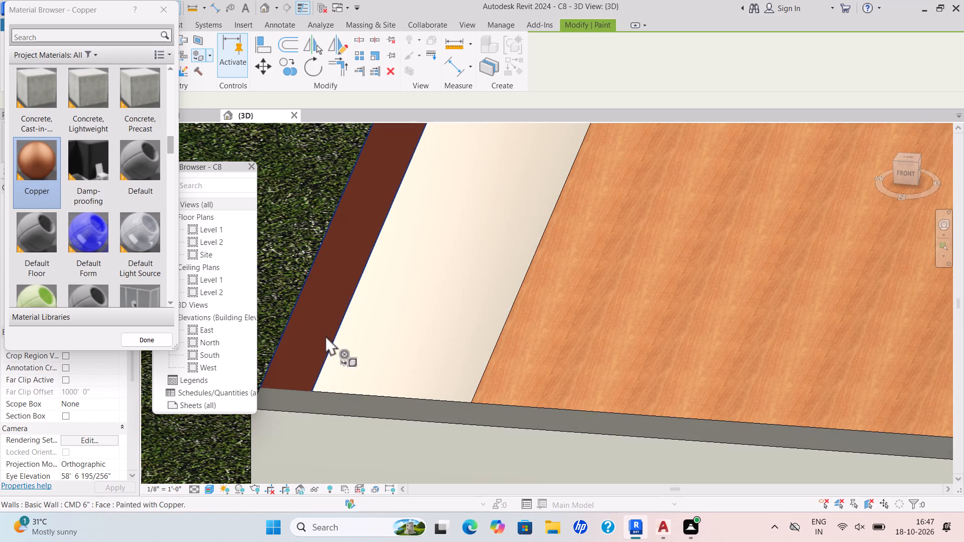
{"action": "left_click", "coordinate": [339, 402]}
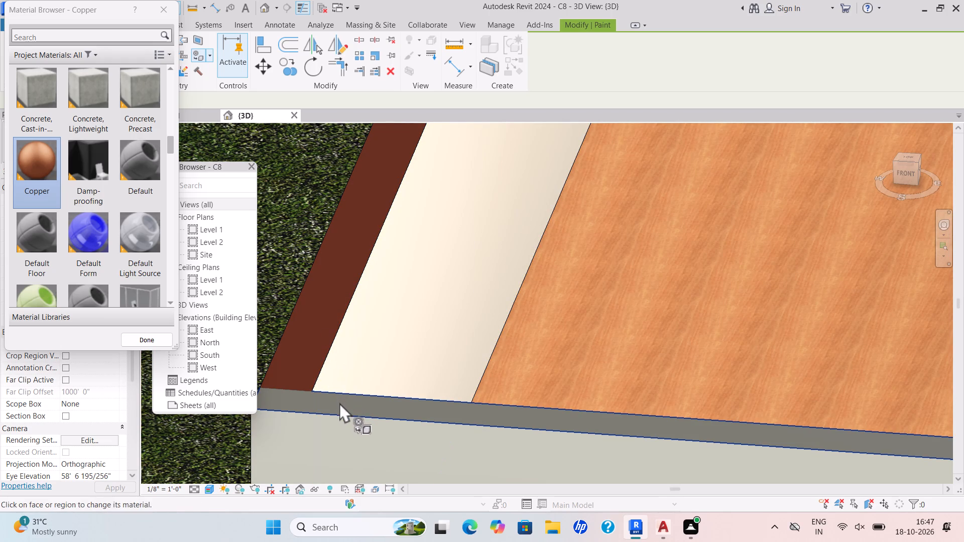
Paint the top face of the front compound wall east of the gate with Copper.
{"action": "scroll", "coordinate": [339, 403], "scroll_direction": "down", "scroll_amount": 13}
{"action": "scroll", "coordinate": [341, 387], "scroll_direction": "up", "scroll_amount": 1}
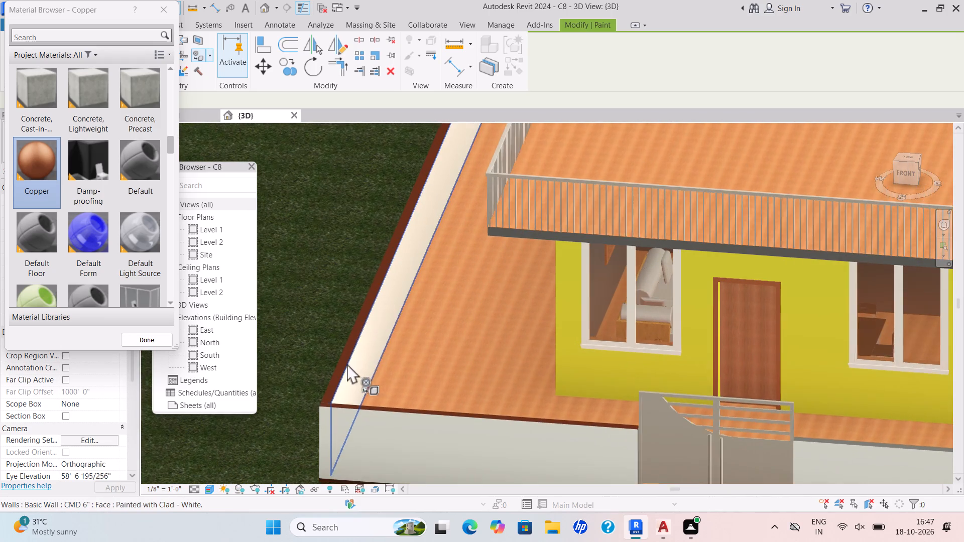
{"action": "scroll", "coordinate": [347, 363], "scroll_direction": "up", "scroll_amount": 1}
{"action": "scroll", "coordinate": [367, 357], "scroll_direction": "down", "scroll_amount": 3}
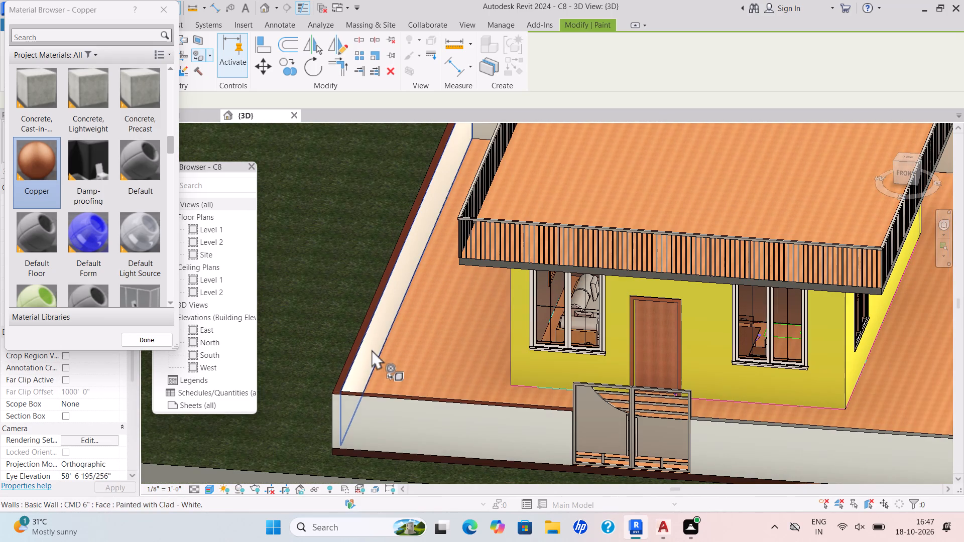
{"action": "scroll", "coordinate": [414, 387], "scroll_direction": "down", "scroll_amount": 1}
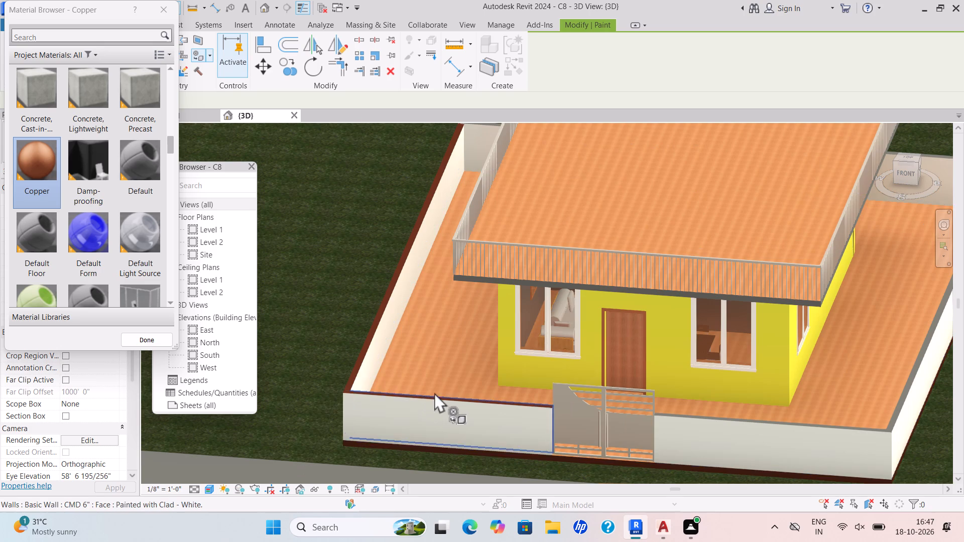
{"action": "scroll", "coordinate": [470, 405], "scroll_direction": "down", "scroll_amount": 1}
{"action": "scroll", "coordinate": [467, 403], "scroll_direction": "down", "scroll_amount": 1, "text": "shift"}
{"action": "middle_click_drag", "start_coordinate": [467, 403], "coordinate": [428, 393], "text": "shift"}
{"action": "scroll", "coordinate": [428, 393], "scroll_direction": "up", "scroll_amount": 1}
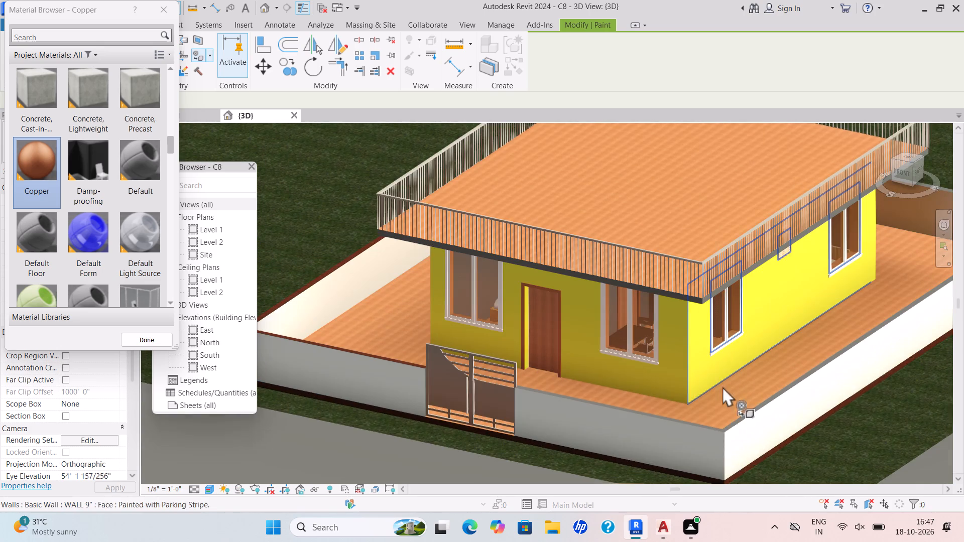
{"action": "scroll", "coordinate": [703, 402], "scroll_direction": "up", "scroll_amount": 10}
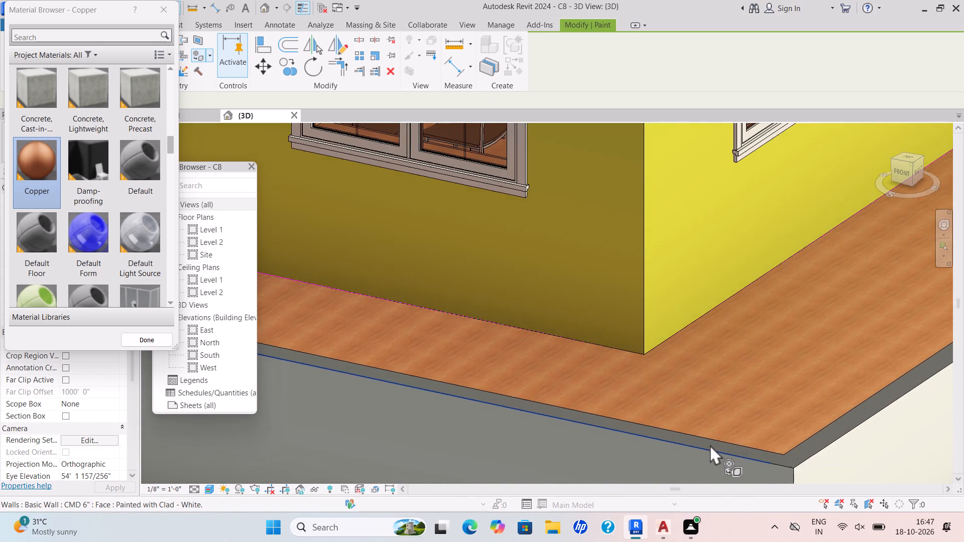
{"action": "scroll", "coordinate": [710, 445], "scroll_direction": "up", "scroll_amount": 3}
{"action": "left_click", "coordinate": [710, 445]}
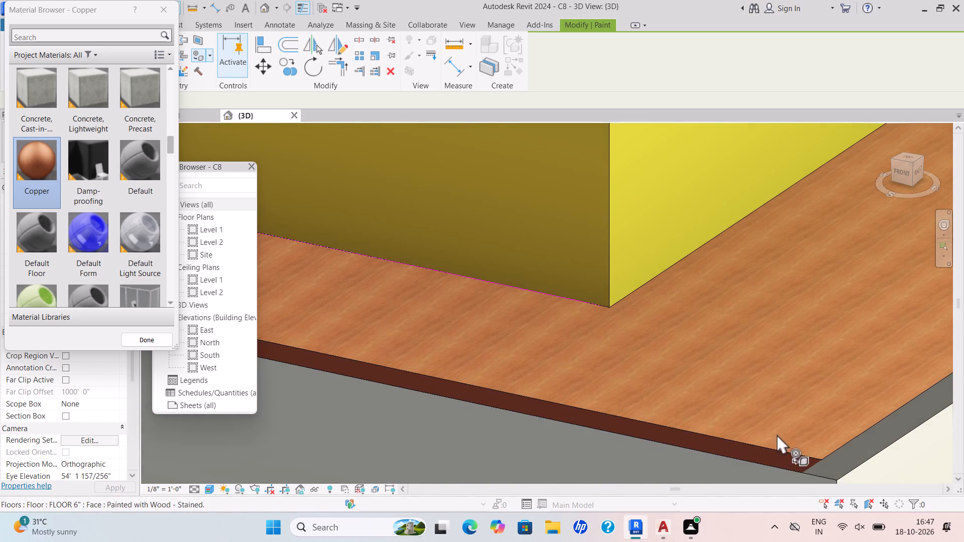
Paint the top faces of the east and north compound walls with Copper.
{"action": "scroll", "coordinate": [767, 437], "scroll_direction": "down", "scroll_amount": 3}
{"action": "middle_click_drag", "start_coordinate": [743, 458], "coordinate": [663, 454]}
{"action": "scroll", "coordinate": [663, 451], "scroll_direction": "up", "scroll_amount": 1}
{"action": "scroll", "coordinate": [742, 428], "scroll_direction": "up", "scroll_amount": 5}
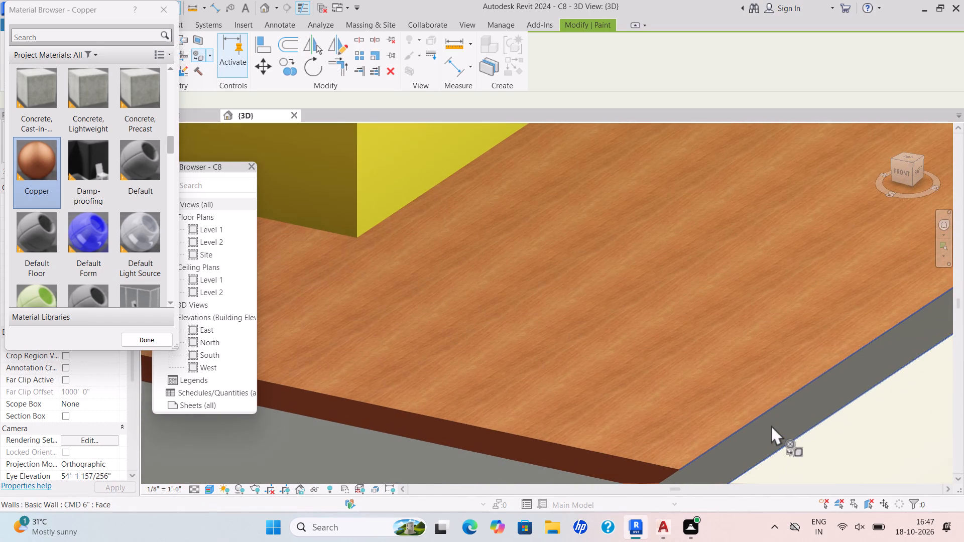
{"action": "left_click", "coordinate": [771, 425]}
{"action": "scroll", "coordinate": [771, 424], "scroll_direction": "down", "scroll_amount": 13}
{"action": "middle_click_drag", "start_coordinate": [792, 404], "coordinate": [643, 421]}
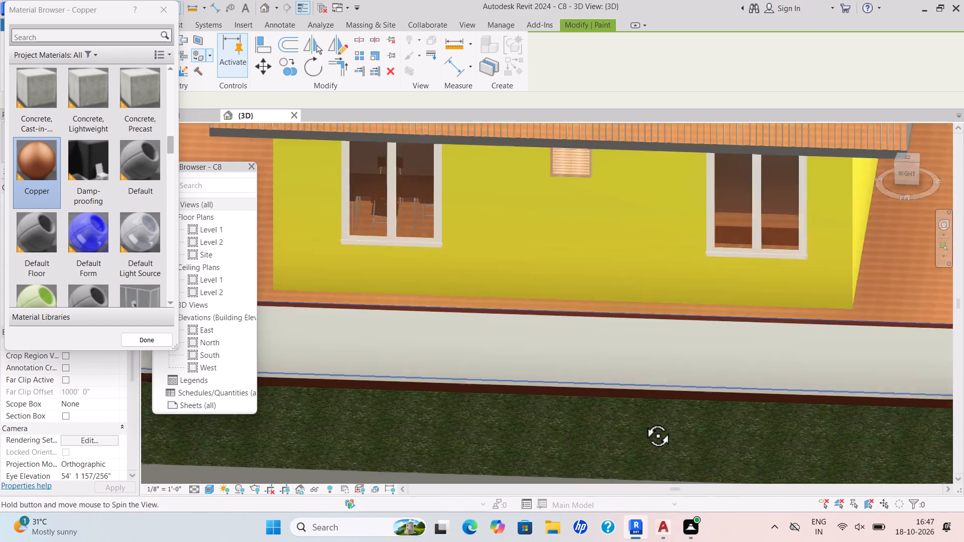
{"action": "scroll", "coordinate": [777, 382], "scroll_direction": "down", "scroll_amount": 7}
{"action": "middle_click_drag", "start_coordinate": [777, 382], "coordinate": [731, 403]}
{"action": "scroll", "coordinate": [780, 349], "scroll_direction": "up", "scroll_amount": 6}
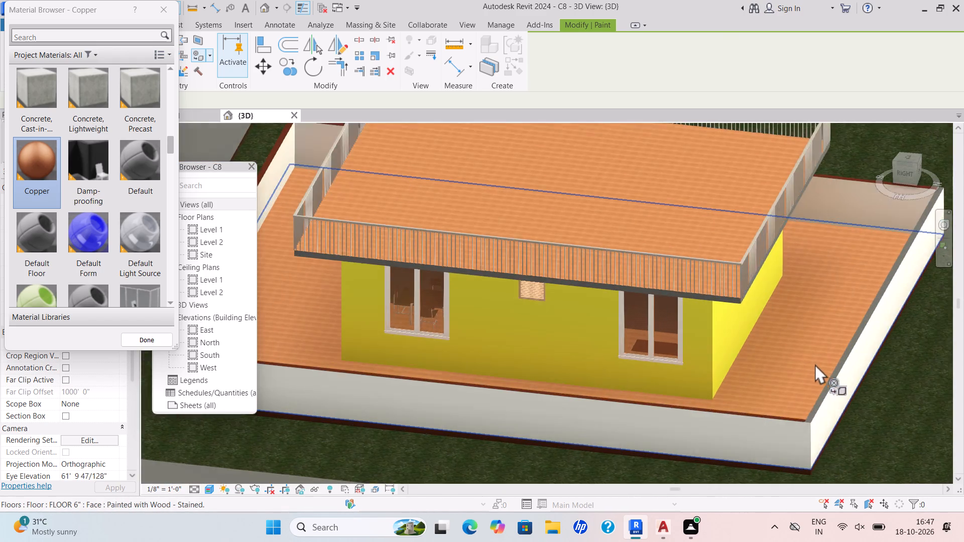
{"action": "scroll", "coordinate": [837, 378], "scroll_direction": "up", "scroll_amount": 7}
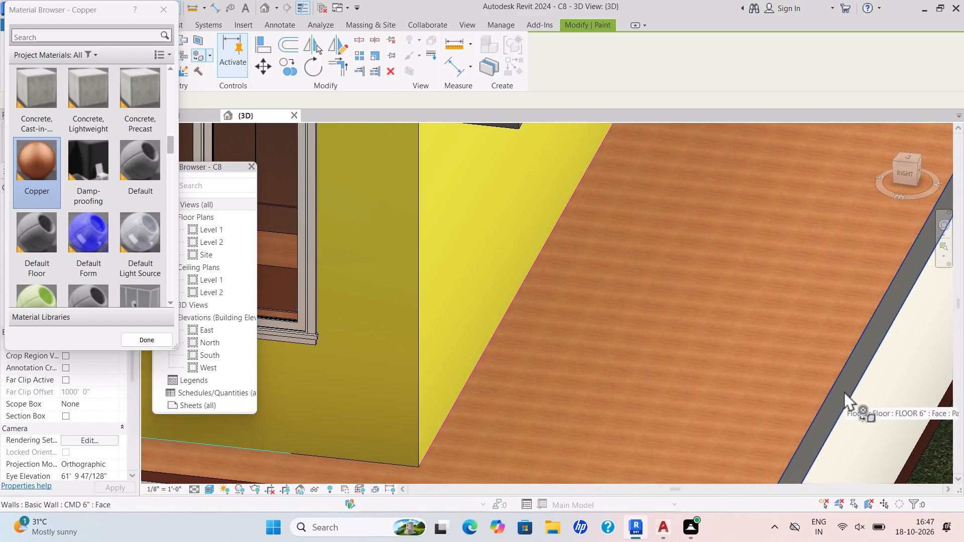
{"action": "left_click", "coordinate": [844, 391]}
Paint the front and east edge faces of the roof slab with Copper.
{"action": "scroll", "coordinate": [835, 390], "scroll_direction": "down", "scroll_amount": 9}
{"action": "middle_click_drag", "start_coordinate": [827, 404], "coordinate": [963, 329]}
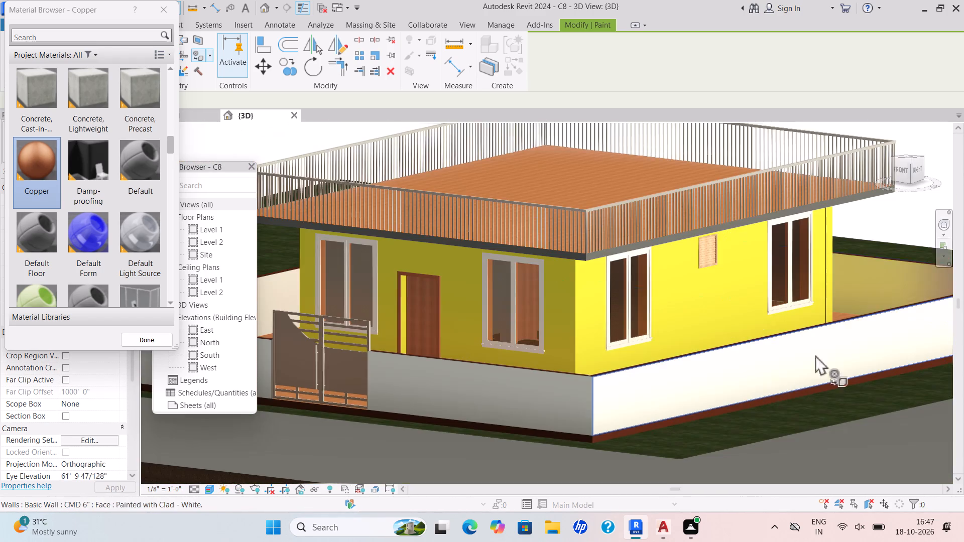
{"action": "scroll", "coordinate": [572, 255], "scroll_direction": "up", "scroll_amount": 10}
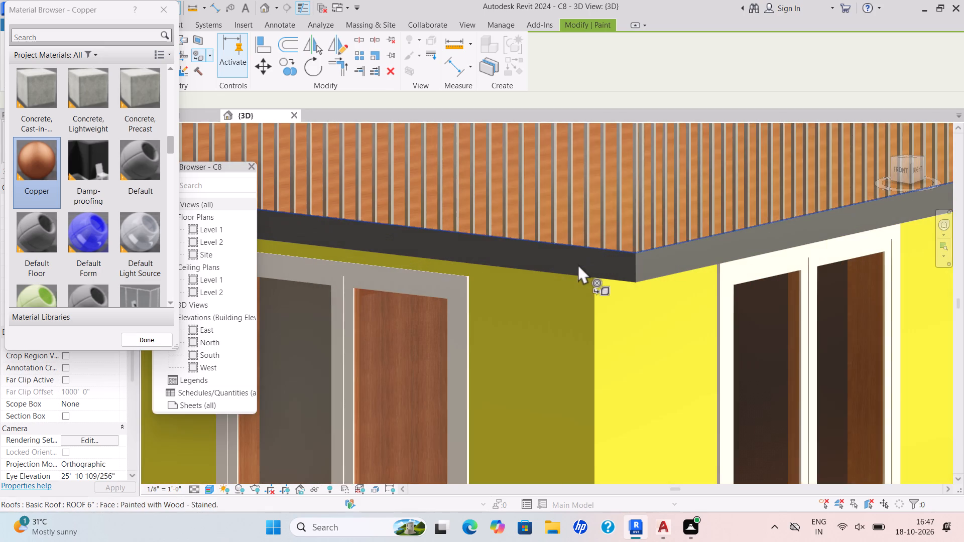
{"action": "left_click", "coordinate": [580, 264]}
{"action": "left_click", "coordinate": [643, 266]}
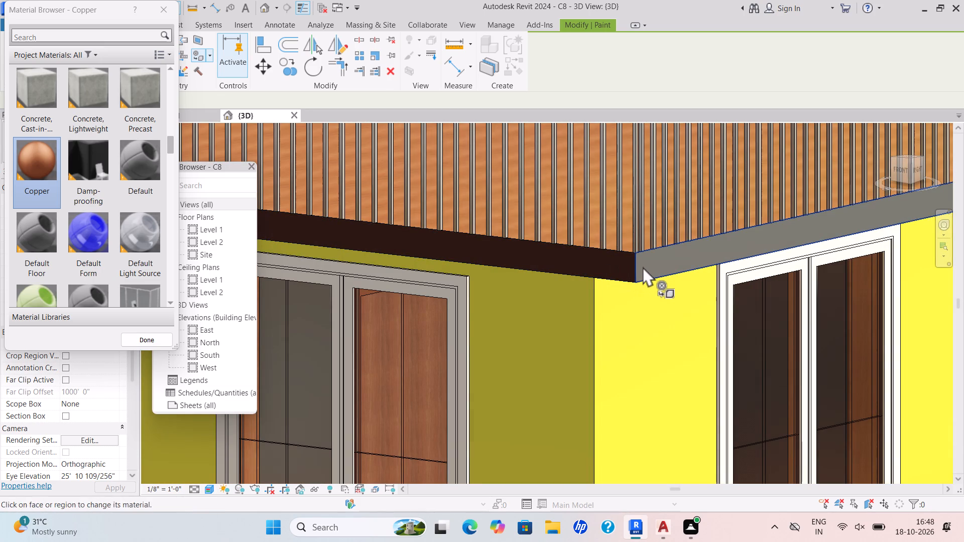
Paint the west and north edge faces of the roof slab with Copper.
{"action": "scroll", "coordinate": [654, 262], "scroll_direction": "down", "scroll_amount": 8}
{"action": "middle_click_drag", "start_coordinate": [600, 320], "coordinate": [754, 292], "text": "shift"}
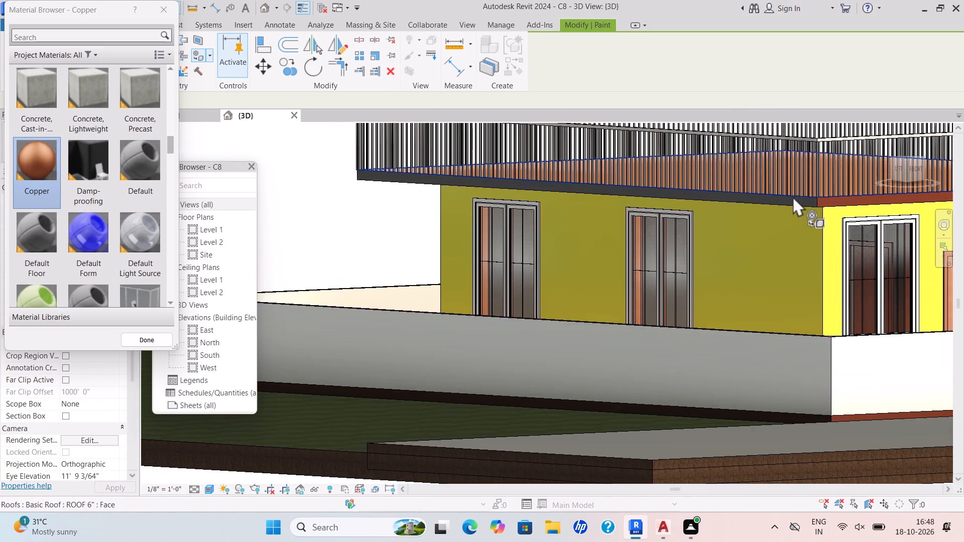
{"action": "scroll", "coordinate": [793, 196], "scroll_direction": "up", "scroll_amount": 11}
{"action": "left_click", "coordinate": [801, 208]}
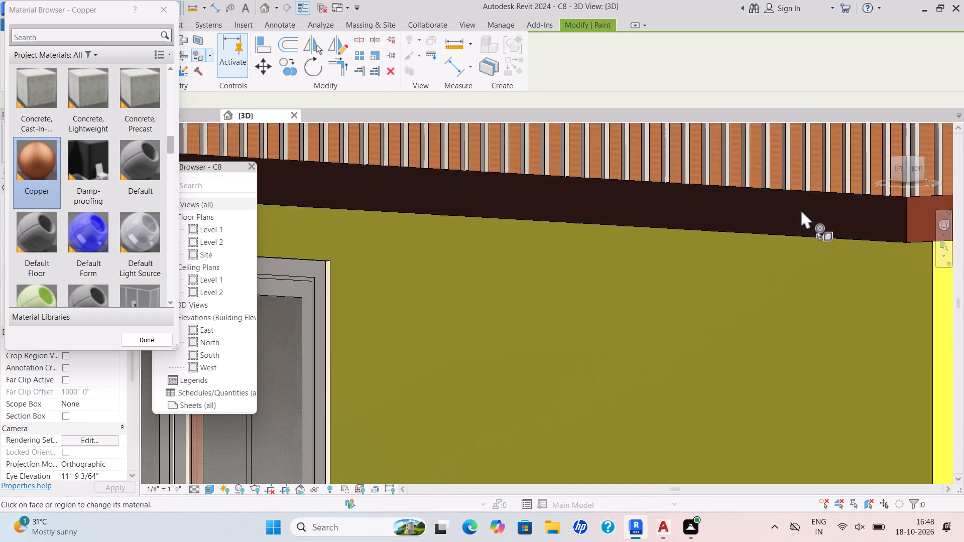
{"action": "scroll", "coordinate": [801, 211], "scroll_direction": "down", "scroll_amount": 2}
{"action": "middle_click_drag", "start_coordinate": [809, 234], "coordinate": [944, 235], "text": "shift"}
{"action": "scroll", "coordinate": [862, 242], "scroll_direction": "down", "scroll_amount": 1, "text": "shift"}
{"action": "scroll", "coordinate": [953, 232], "scroll_direction": "down", "scroll_amount": 1, "text": "shift"}
{"action": "scroll", "coordinate": [658, 302], "scroll_direction": "down", "scroll_amount": 5}
{"action": "middle_click_drag", "start_coordinate": [658, 307], "coordinate": [730, 317], "text": "shift"}
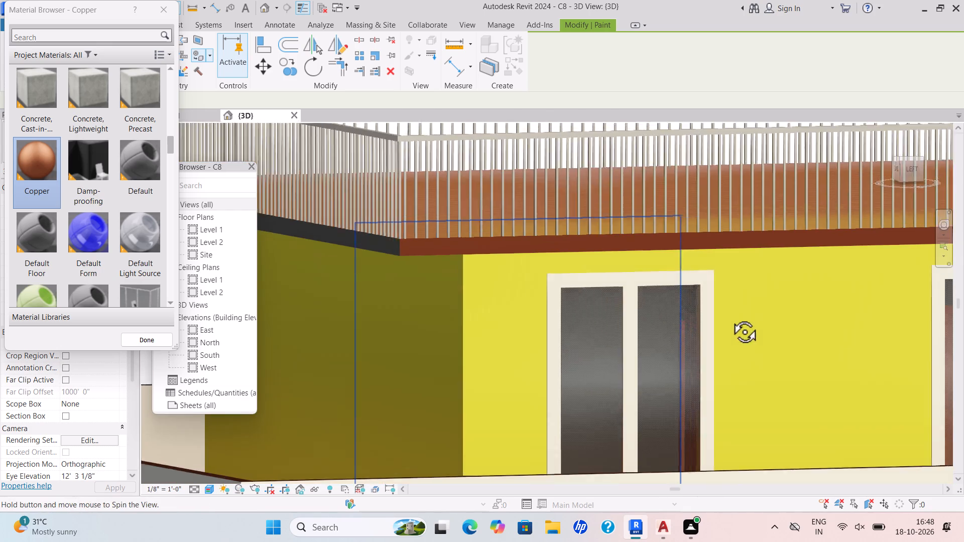
{"action": "middle_click_drag", "start_coordinate": [730, 317], "coordinate": [749, 317], "text": "shift"}
{"action": "scroll", "coordinate": [849, 233], "scroll_direction": "up", "scroll_amount": 7}
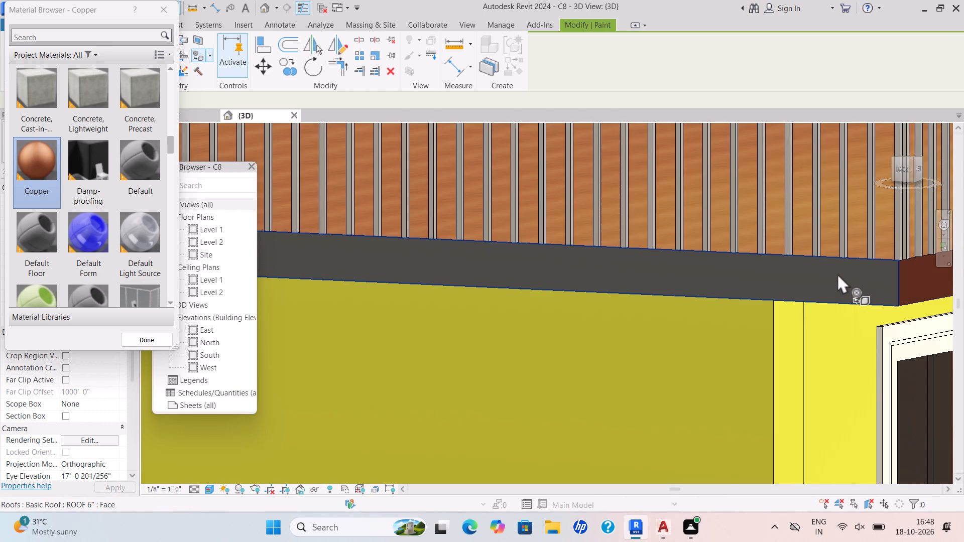
{"action": "left_click", "coordinate": [837, 274]}
Examine the painted roof edges, house walls and compound from the west and front sides, and end the painting.
{"action": "scroll", "coordinate": [837, 274], "scroll_direction": "up", "scroll_amount": 1}
{"action": "scroll", "coordinate": [836, 274], "scroll_direction": "down", "scroll_amount": 9}
{"action": "middle_click_drag", "start_coordinate": [843, 275], "coordinate": [666, 324], "text": "shift"}
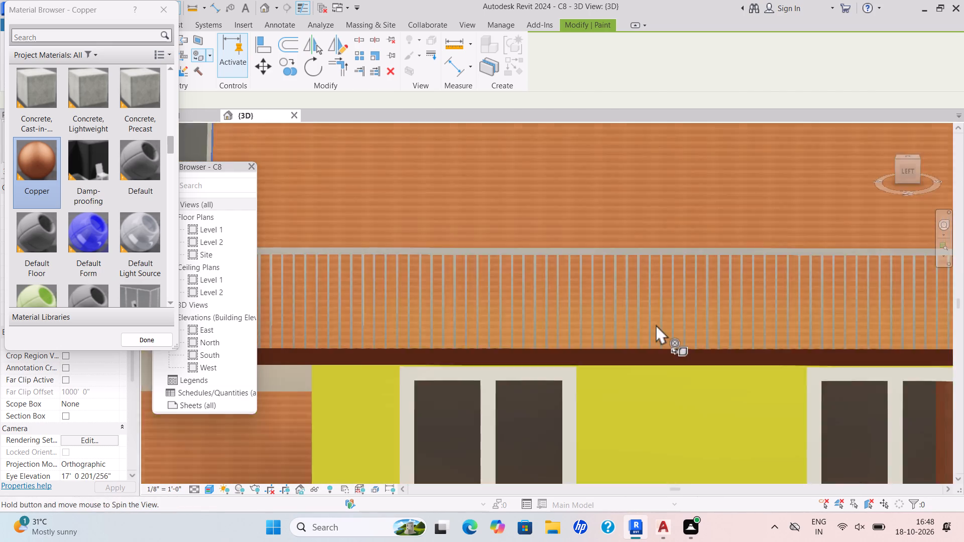
{"action": "scroll", "coordinate": [722, 306], "scroll_direction": "down", "scroll_amount": 2}
{"action": "scroll", "coordinate": [722, 306], "scroll_direction": "up", "scroll_amount": 1}
{"action": "scroll", "coordinate": [723, 306], "scroll_direction": "down", "scroll_amount": 8}
{"action": "middle_click_drag", "start_coordinate": [743, 331], "coordinate": [708, 338], "text": "shift"}
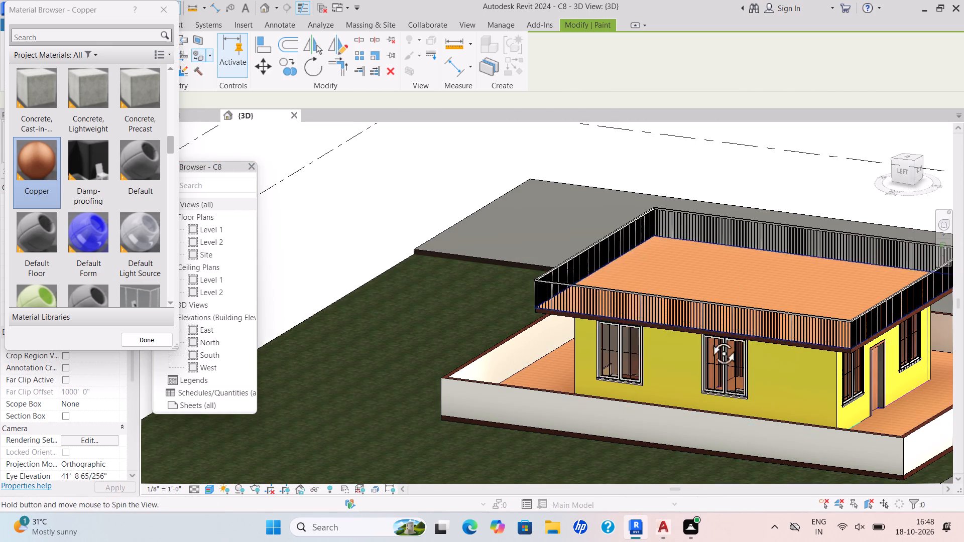
{"action": "middle_click_drag", "start_coordinate": [708, 338], "coordinate": [651, 343], "text": "shift"}
{"action": "scroll", "coordinate": [760, 400], "scroll_direction": "up", "scroll_amount": 2}
{"action": "scroll", "coordinate": [759, 400], "scroll_direction": "down", "scroll_amount": 1}
{"action": "middle_click_drag", "start_coordinate": [759, 400], "coordinate": [691, 359], "text": "shift"}
{"action": "scroll", "coordinate": [646, 371], "scroll_direction": "up", "scroll_amount": 2}
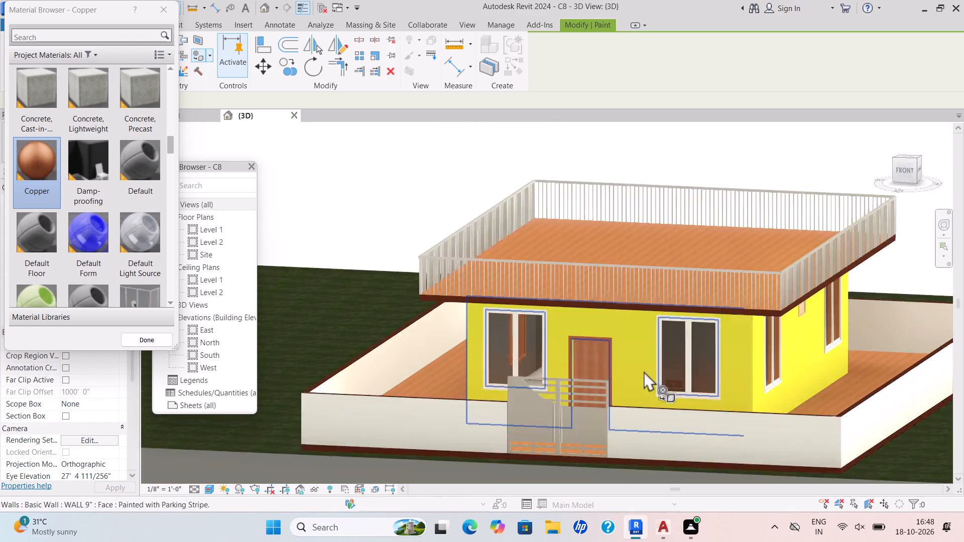
{"action": "scroll", "coordinate": [644, 371], "scroll_direction": "up", "scroll_amount": 1}
{"action": "middle_click_drag", "start_coordinate": [634, 371], "coordinate": [632, 363], "text": "shift"}
{"action": "middle_click", "coordinate": [632, 363], "text": "shift"}
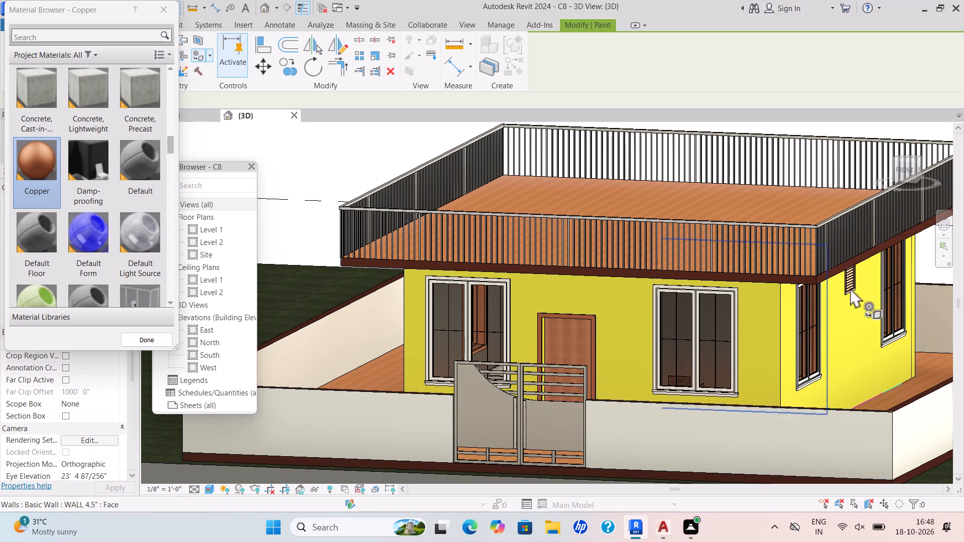
{"action": "left_click", "coordinate": [160, 13]}
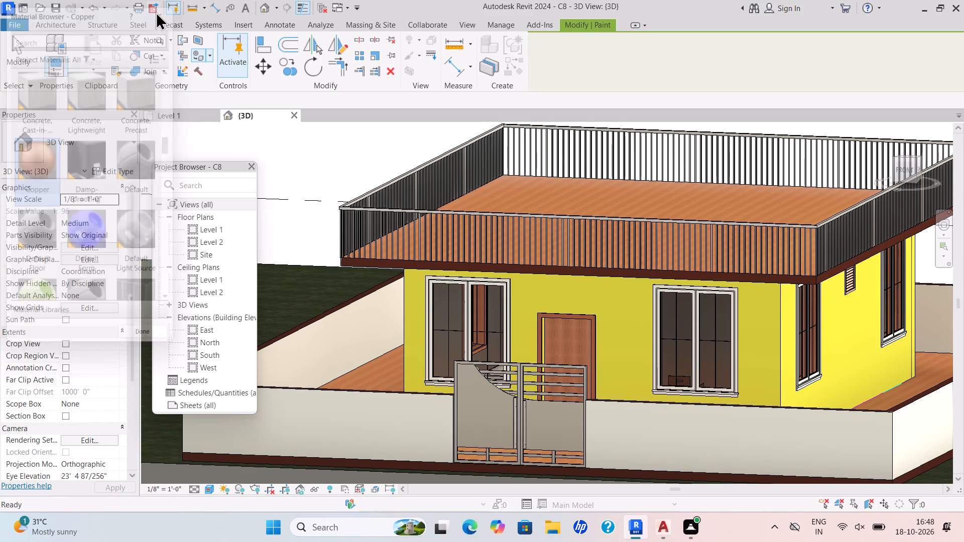
In the South elevation, add a level by picking Level 2 with an offset of 10' 6".
{"action": "triple_click", "coordinate": [214, 354]}
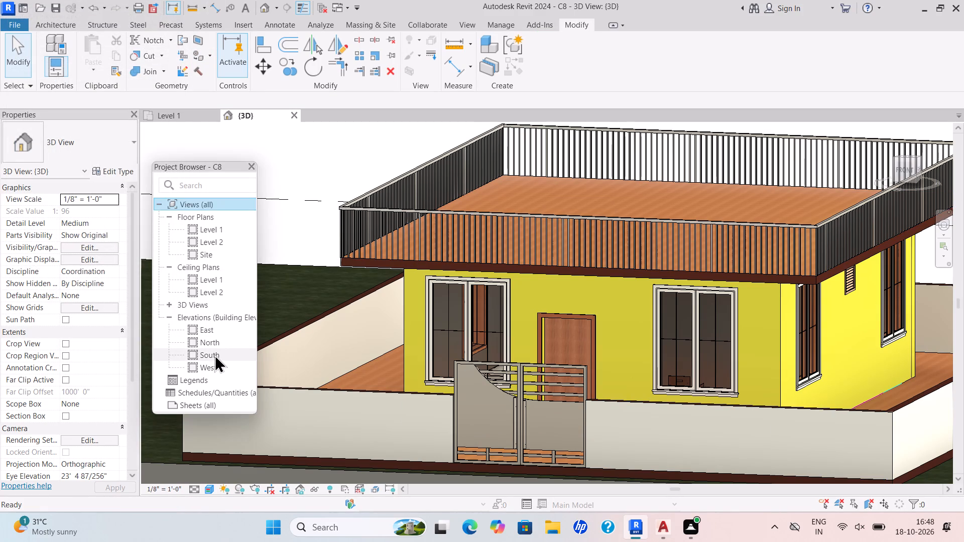
{"action": "scroll", "coordinate": [686, 252], "scroll_direction": "down", "scroll_amount": 1}
{"action": "middle_click_drag", "start_coordinate": [688, 252], "coordinate": [683, 274]}
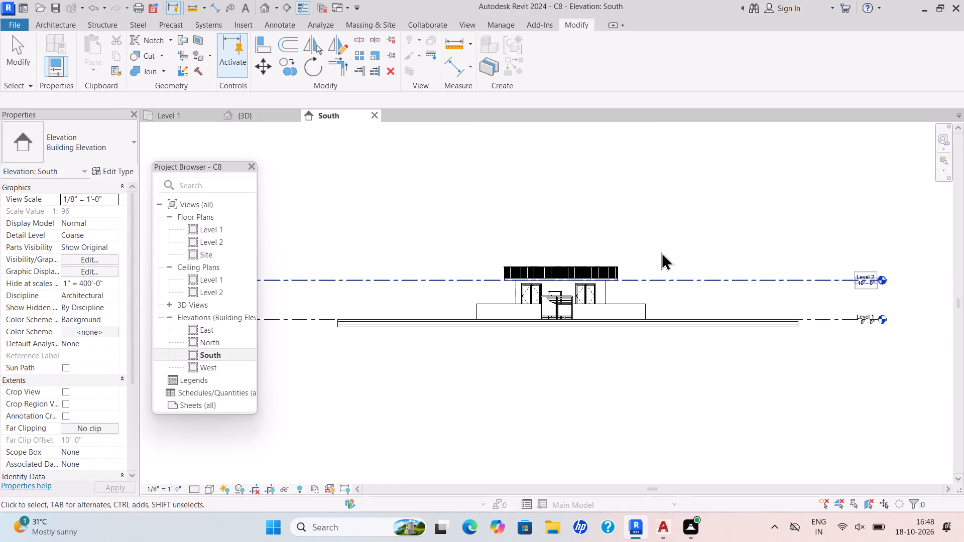
{"action": "left_click", "coordinate": [58, 23]}
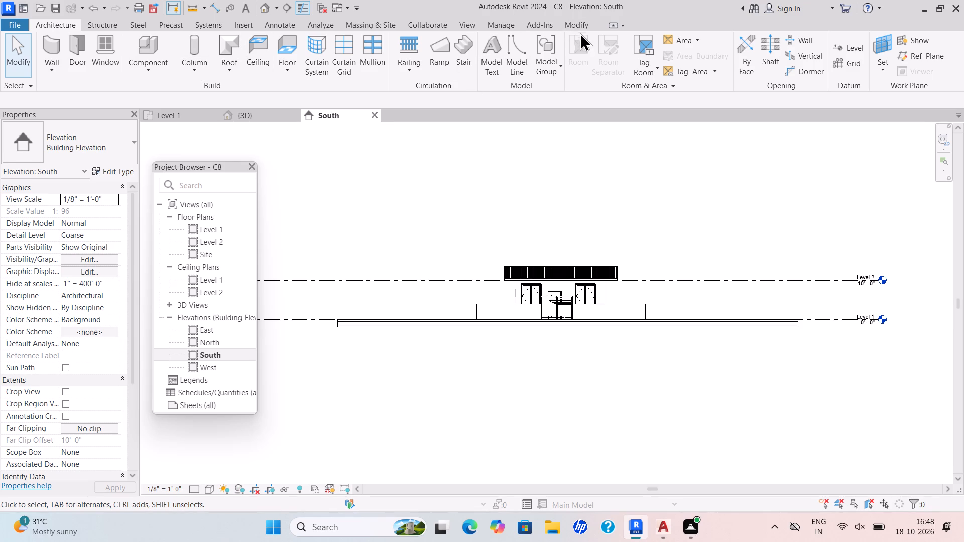
{"action": "double_click", "coordinate": [855, 44]}
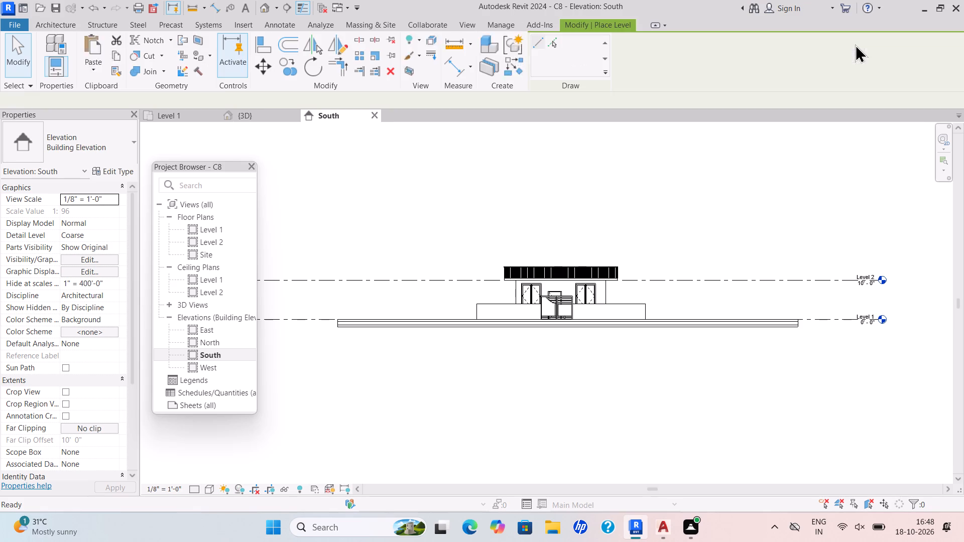
{"action": "left_click_drag", "start_coordinate": [303, 92], "coordinate": [242, 106]}
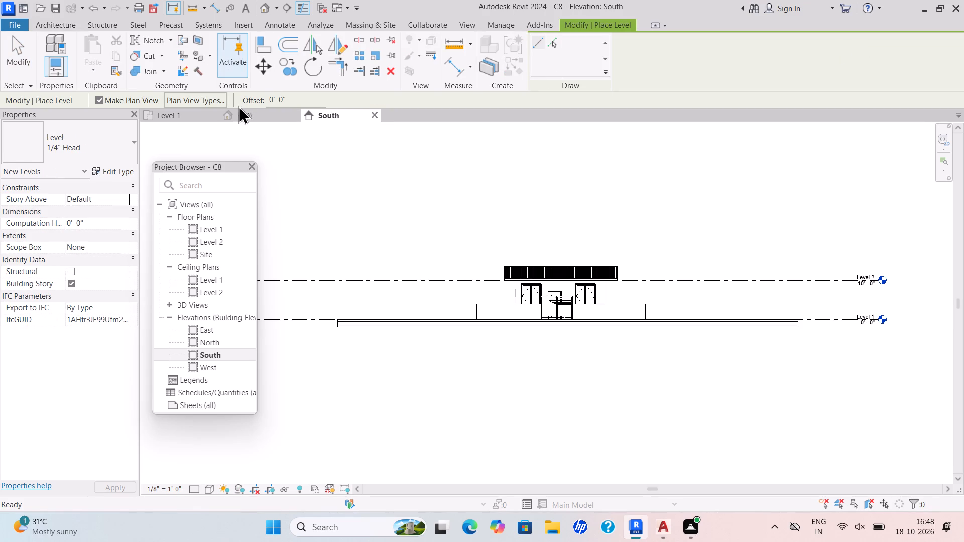
{"action": "left_click_drag", "start_coordinate": [287, 97], "coordinate": [261, 103]}
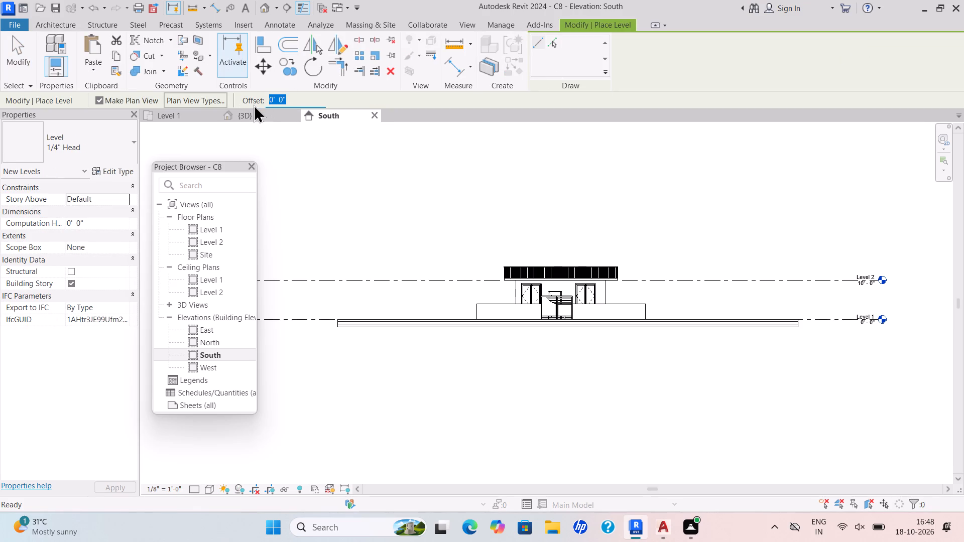
{"action": "key", "text": "BackSpace"}
{"action": "type", "text": "10'6\""}
{"action": "key", "text": "Return"}
{"action": "left_click", "coordinate": [554, 44]}
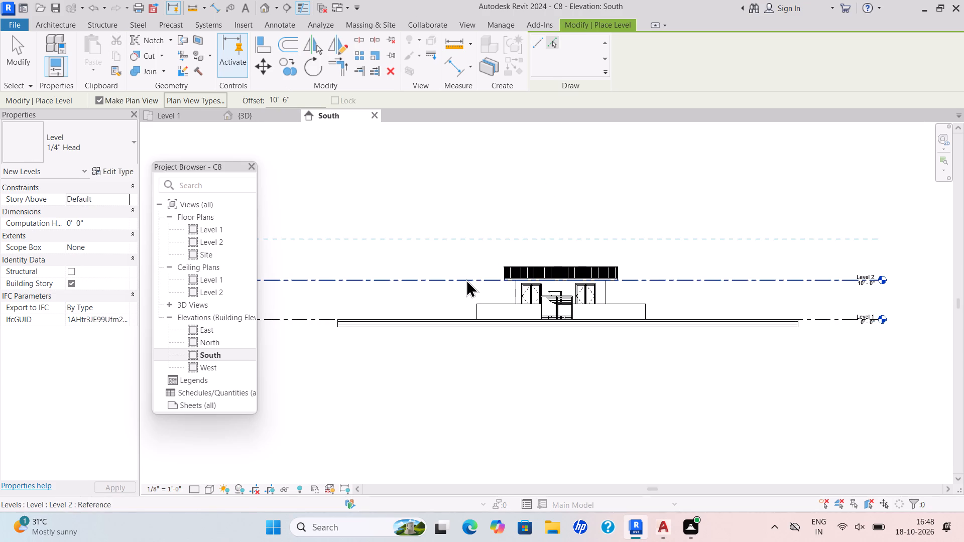
{"action": "left_click", "coordinate": [465, 279]}
Add four more levels above Level 3, each offset 10' 6" from the one below, up to 62' 6", and finish level placement.
{"action": "left_click", "coordinate": [500, 238]}
{"action": "right_click", "coordinate": [581, 175]}
{"action": "middle_click_drag", "start_coordinate": [582, 176], "coordinate": [551, 217]}
{"action": "scroll", "coordinate": [551, 217], "scroll_direction": "down", "scroll_amount": 1}
{"action": "left_click", "coordinate": [514, 194]}
{"action": "scroll", "coordinate": [625, 132], "scroll_direction": "down", "scroll_amount": 1}
{"action": "middle_click_drag", "start_coordinate": [625, 149], "coordinate": [577, 232]}
{"action": "left_click", "coordinate": [571, 269]}
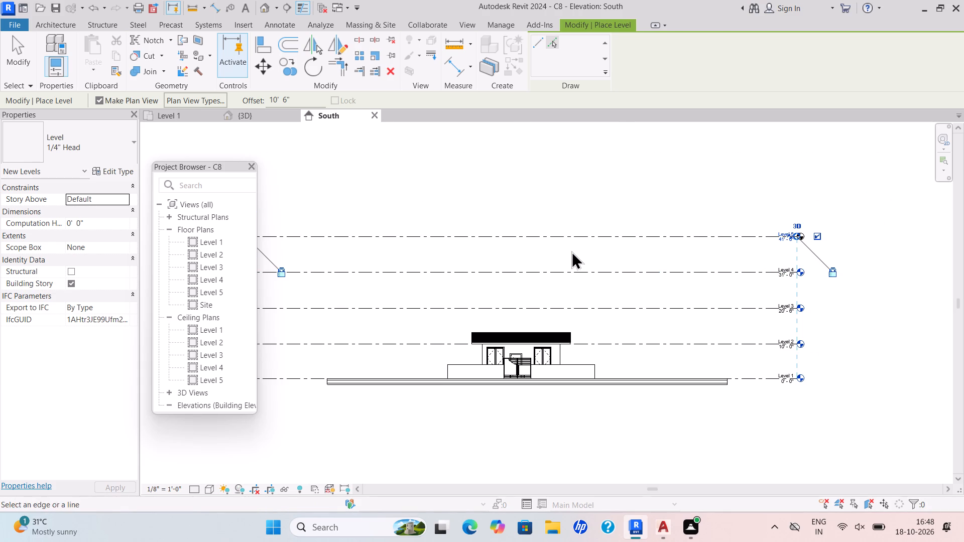
{"action": "left_click", "coordinate": [570, 234]}
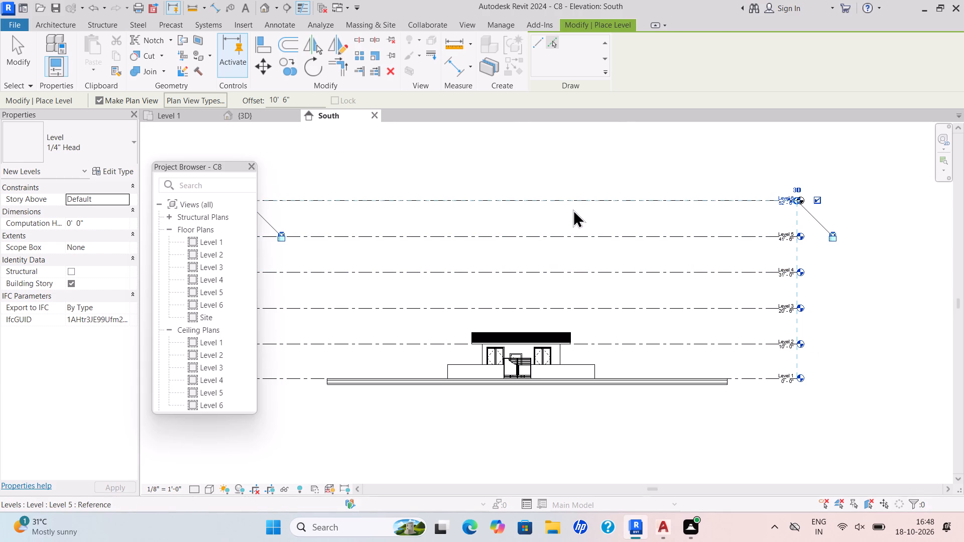
{"action": "left_click", "coordinate": [576, 199]}
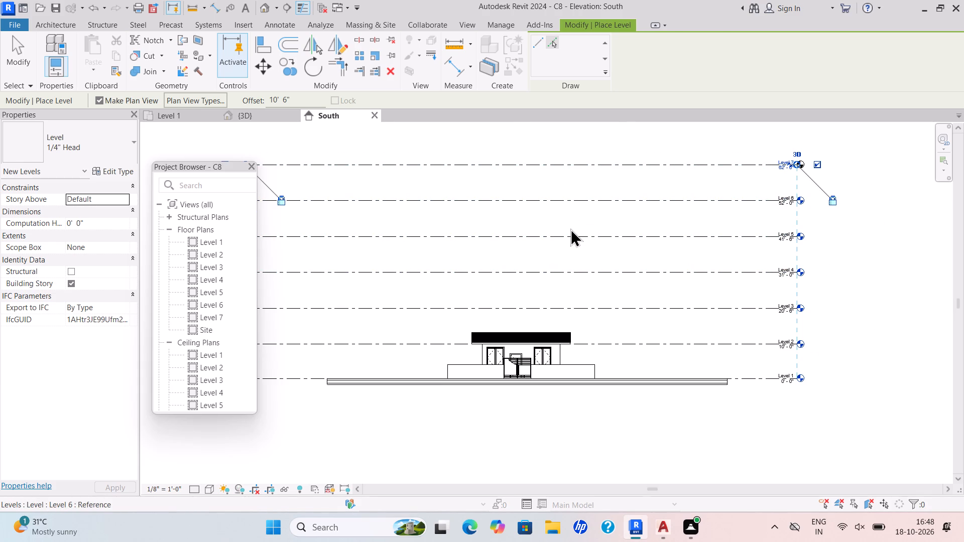
{"action": "key", "text": "Escape"}
{"action": "key", "text": "Escape"}
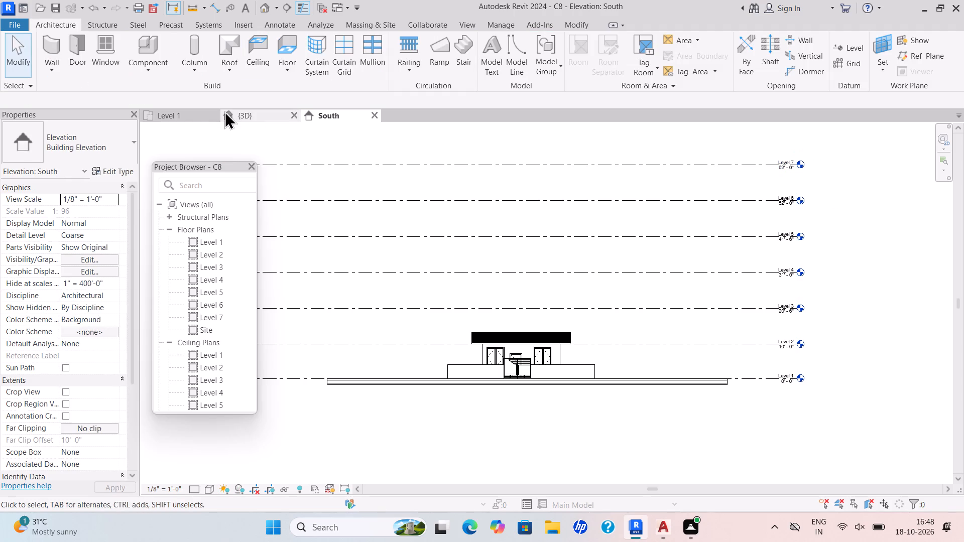
Return to the 3D view and examine the whole house, compound and surrounding road from the front and above.
{"action": "left_click", "coordinate": [255, 117]}
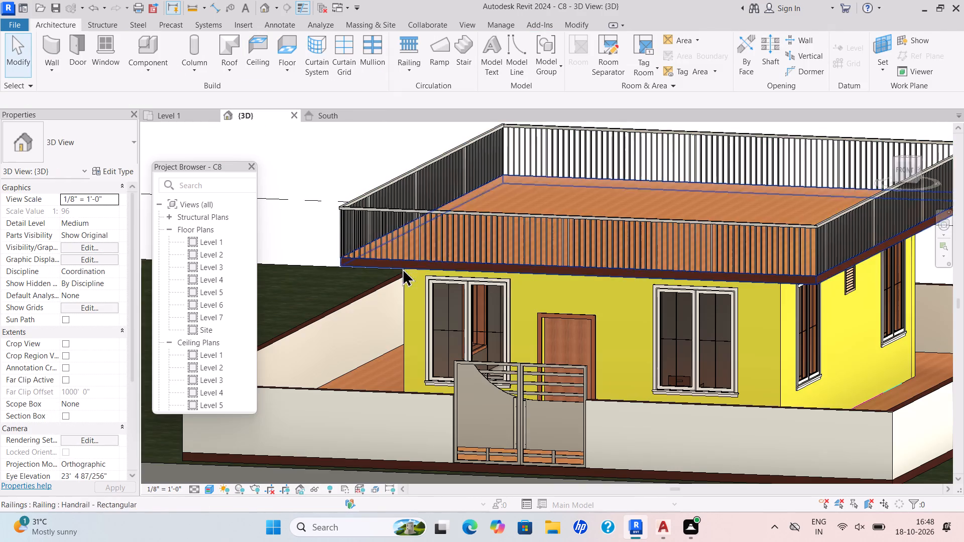
{"action": "scroll", "coordinate": [438, 300], "scroll_direction": "down", "scroll_amount": 5}
{"action": "scroll", "coordinate": [484, 372], "scroll_direction": "up", "scroll_amount": 5}
{"action": "scroll", "coordinate": [485, 373], "scroll_direction": "down", "scroll_amount": 3}
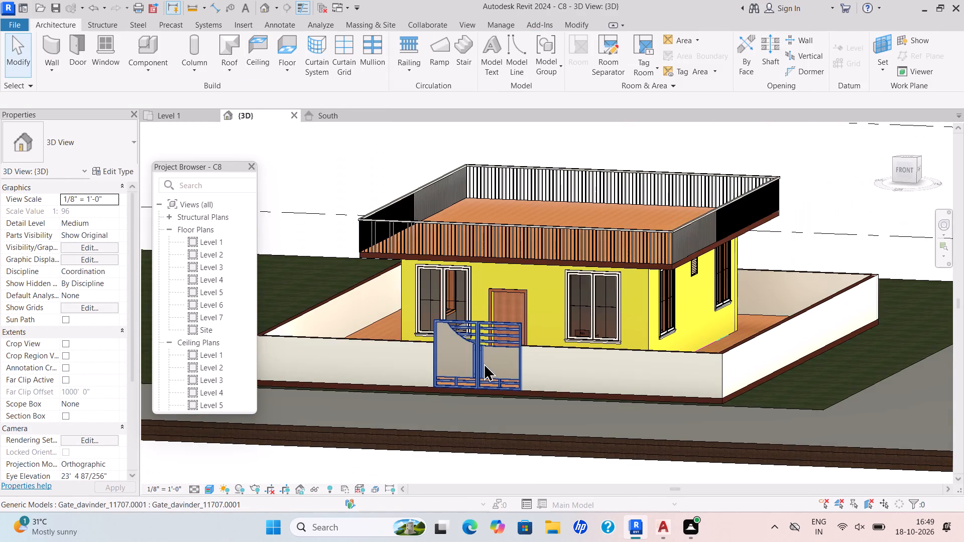
{"action": "scroll", "coordinate": [484, 363], "scroll_direction": "down", "scroll_amount": 1}
{"action": "middle_click_drag", "start_coordinate": [484, 363], "coordinate": [536, 438], "text": "shift"}
{"action": "scroll", "coordinate": [537, 434], "scroll_direction": "down", "scroll_amount": 3, "text": "shift"}
{"action": "middle_click_drag", "start_coordinate": [521, 410], "coordinate": [500, 340]}
{"action": "scroll", "coordinate": [502, 344], "scroll_direction": "down", "scroll_amount": 1, "text": "shift"}
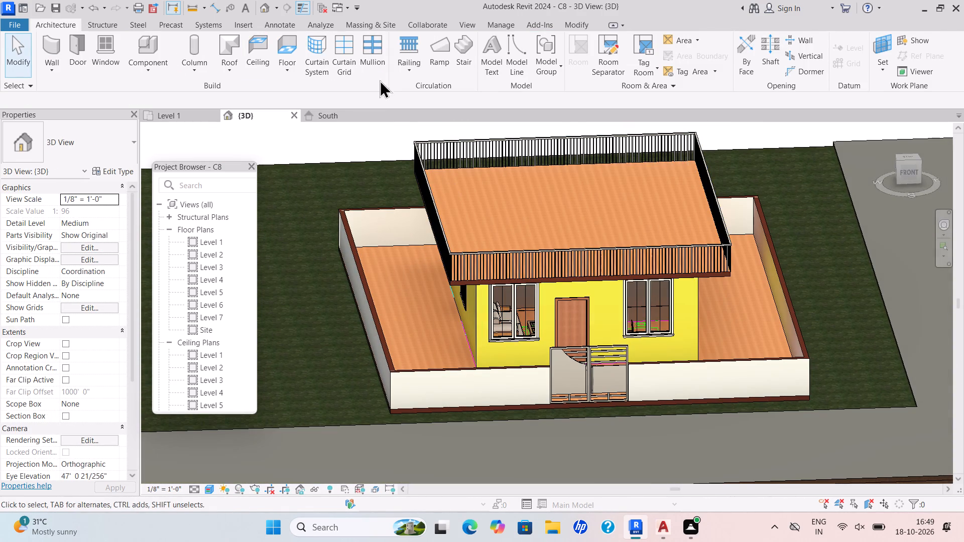
Load the 2012 Porsche 911 Carrera S family from the cars folder as a component.
{"action": "left_click", "coordinate": [146, 71]}
{"action": "left_click", "coordinate": [154, 90]}
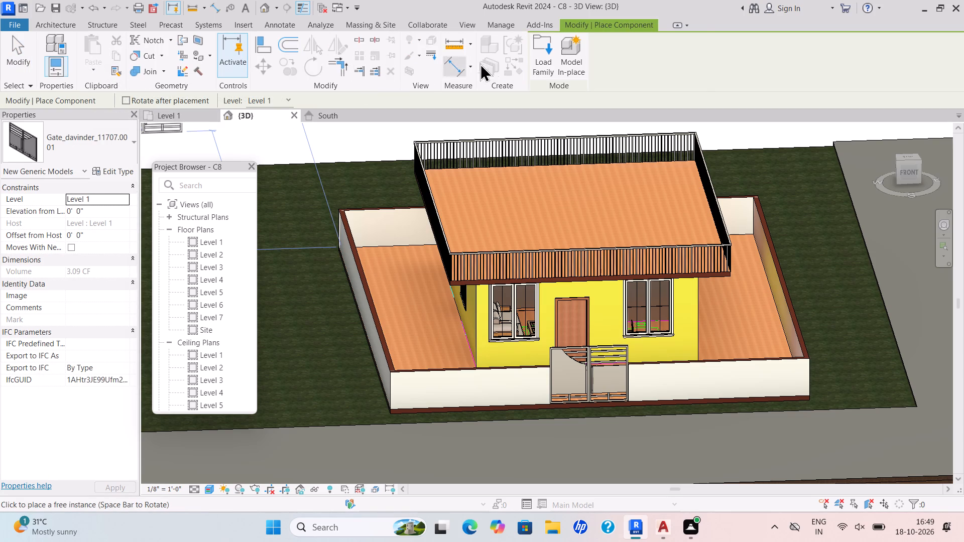
{"action": "double_click", "coordinate": [544, 48]}
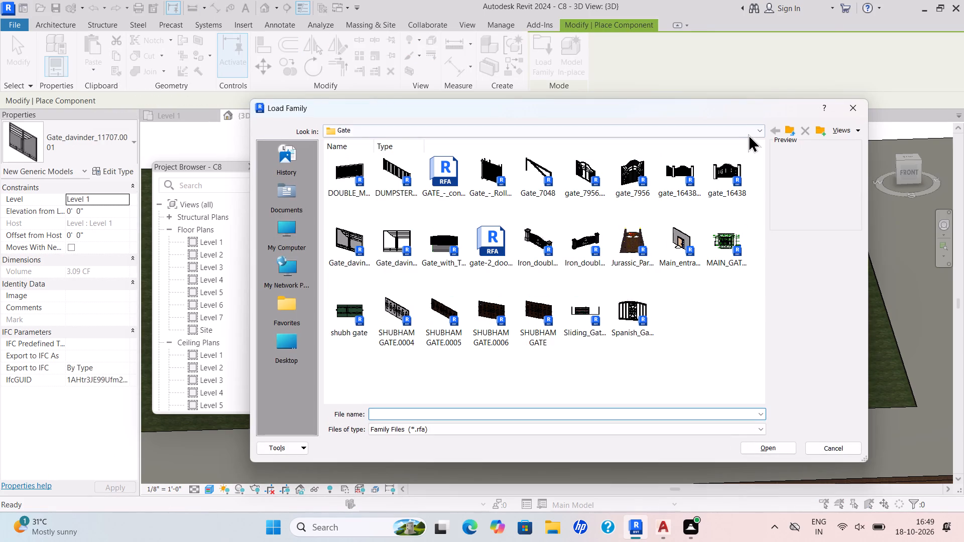
{"action": "left_click", "coordinate": [748, 134]}
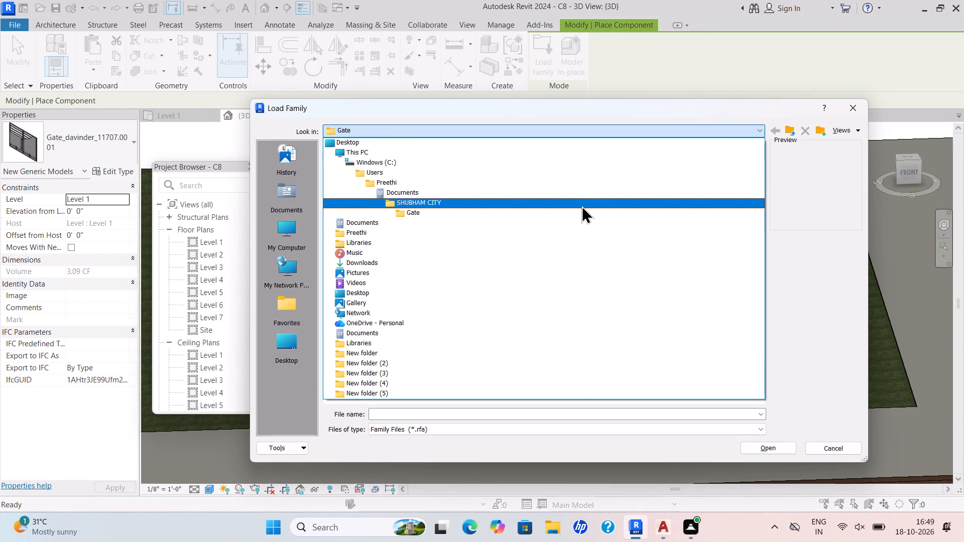
{"action": "left_click", "coordinate": [581, 205]}
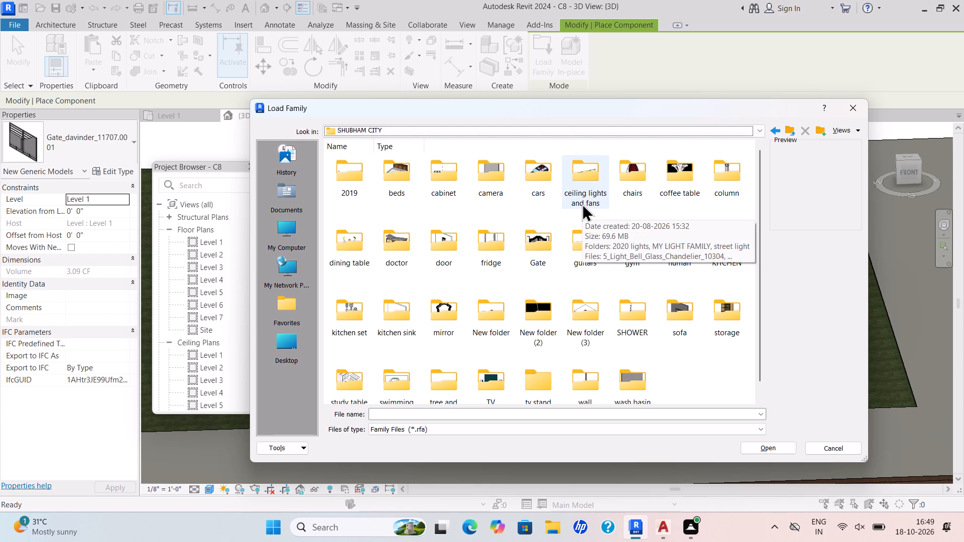
{"action": "scroll", "coordinate": [551, 213], "scroll_direction": "down", "scroll_amount": 3}
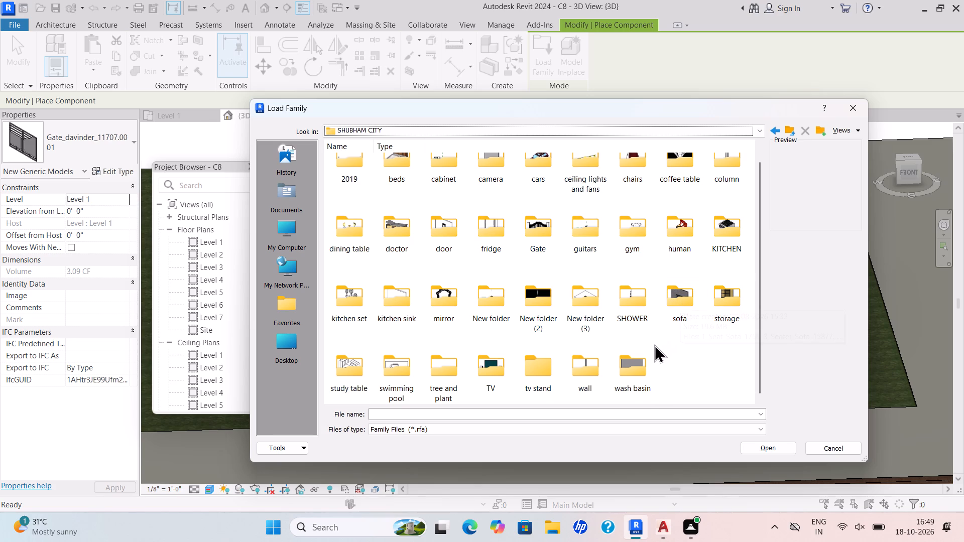
{"action": "scroll", "coordinate": [654, 344], "scroll_direction": "up", "scroll_amount": 1}
{"action": "scroll", "coordinate": [654, 344], "scroll_direction": "down", "scroll_amount": 4}
{"action": "scroll", "coordinate": [652, 349], "scroll_direction": "up", "scroll_amount": 4}
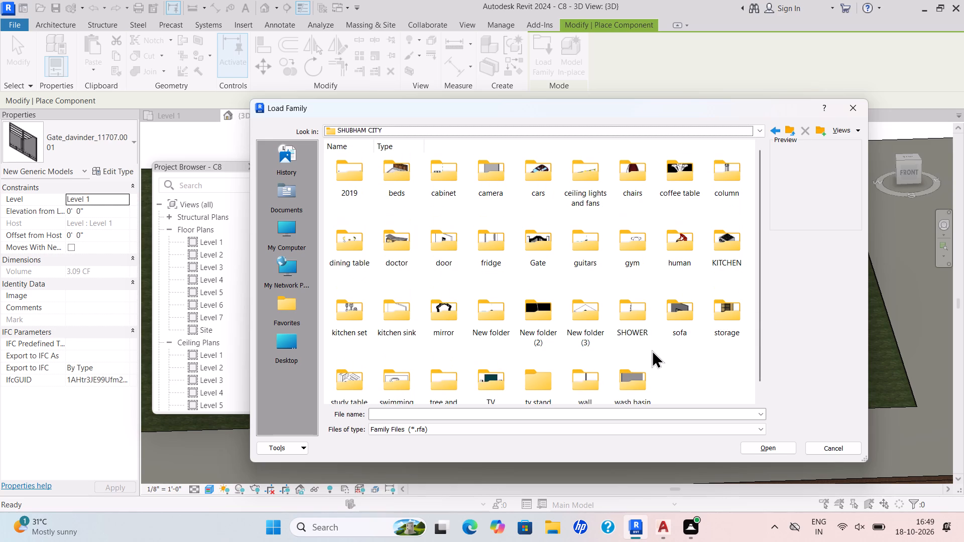
{"action": "scroll", "coordinate": [652, 350], "scroll_direction": "down", "scroll_amount": 3}
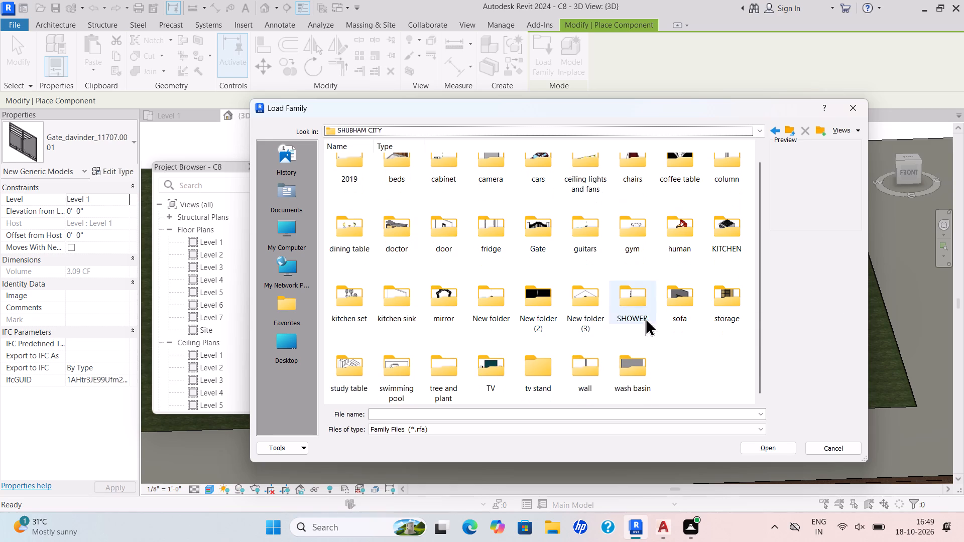
{"action": "scroll", "coordinate": [544, 207], "scroll_direction": "up", "scroll_amount": 4}
{"action": "double_click", "coordinate": [552, 180]}
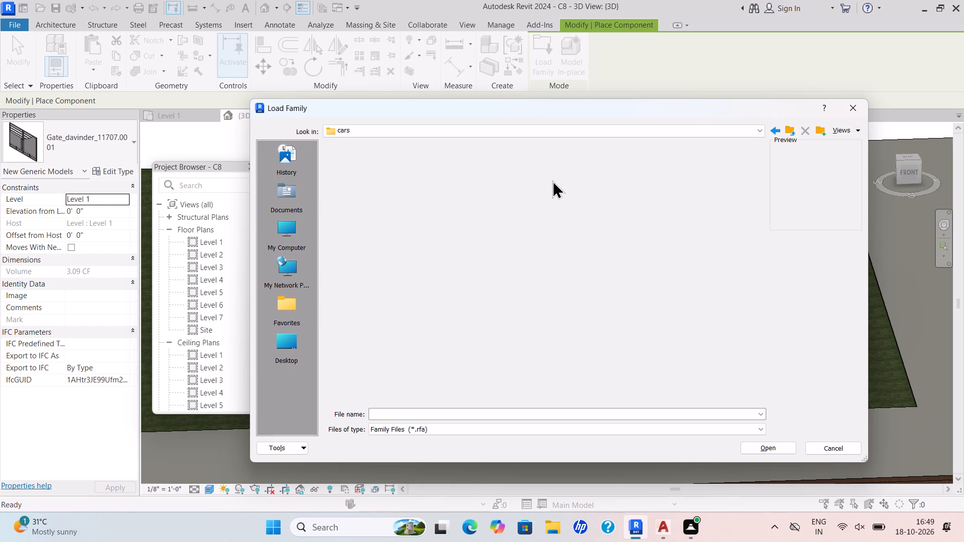
{"action": "double_click", "coordinate": [503, 186]}
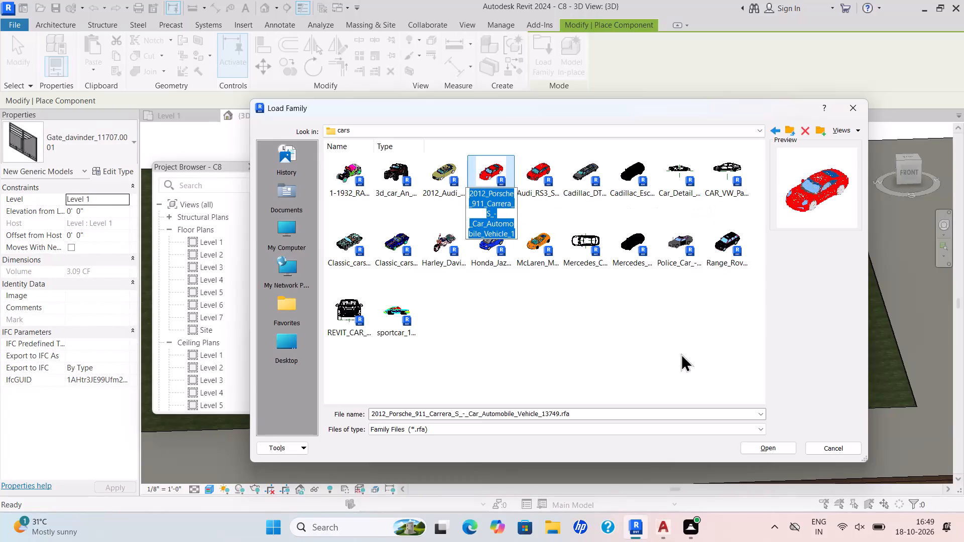
{"action": "left_click", "coordinate": [768, 446]}
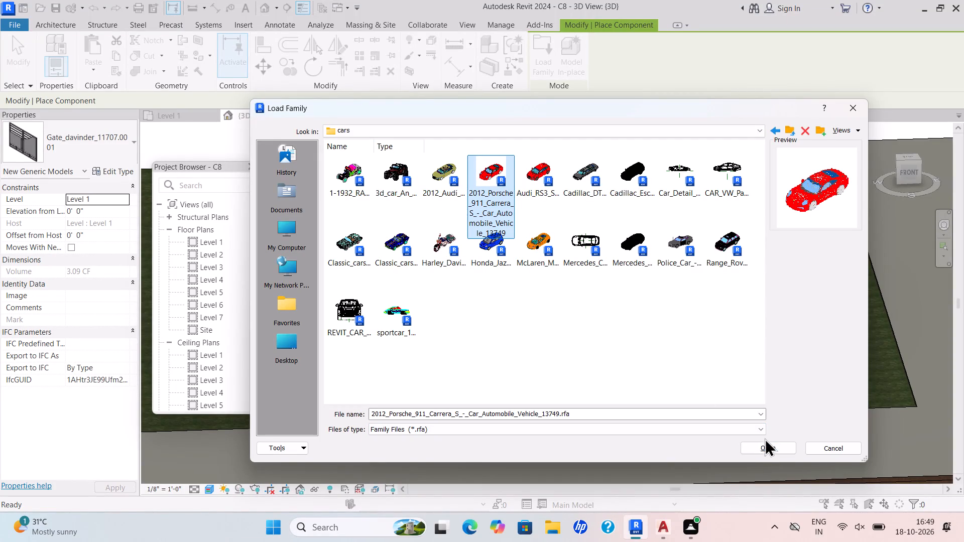
{"action": "left_click", "coordinate": [766, 444]}
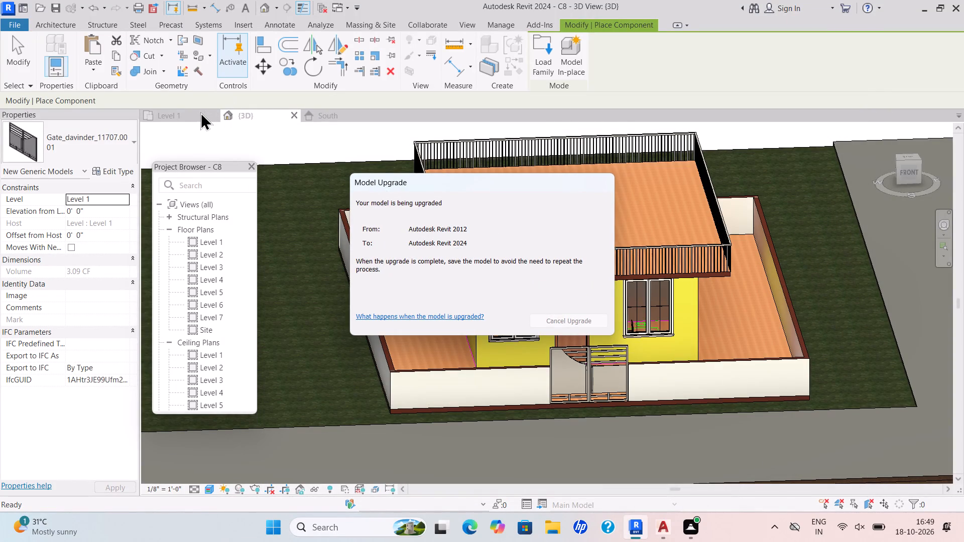
In the Level 1 plan, place the Porsche lengthwise on the east road, about 23' 6" from the compound's east wall.
{"action": "left_click", "coordinate": [196, 112]}
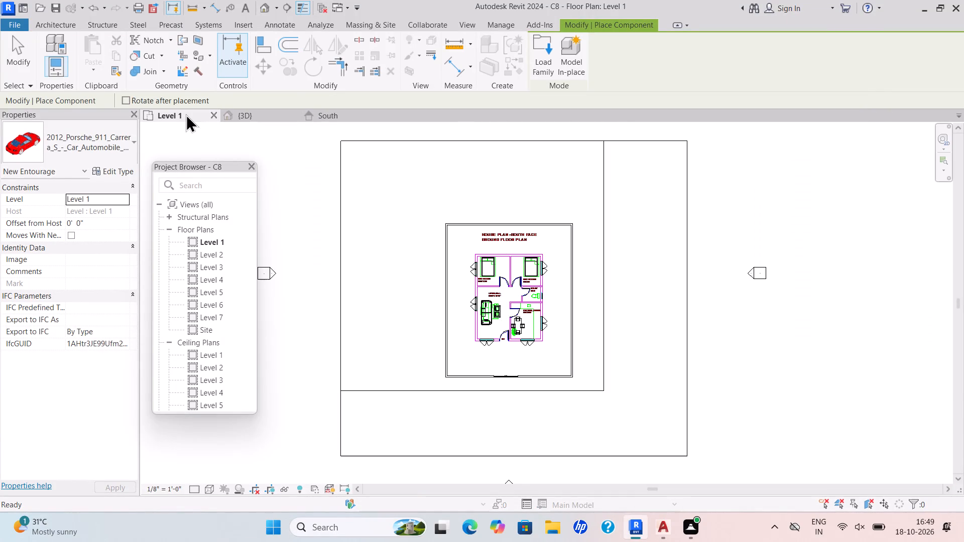
{"action": "key", "text": "space"}
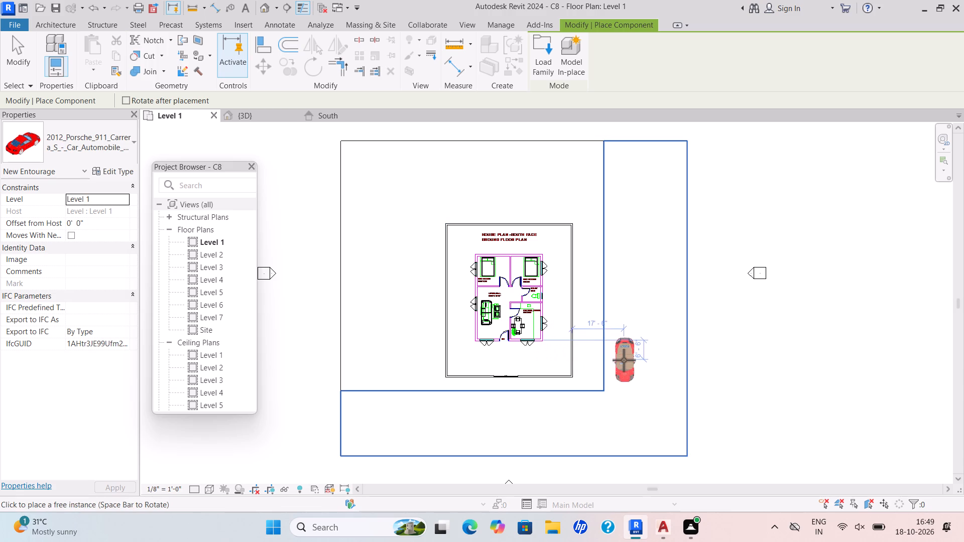
{"action": "key", "text": "space"}
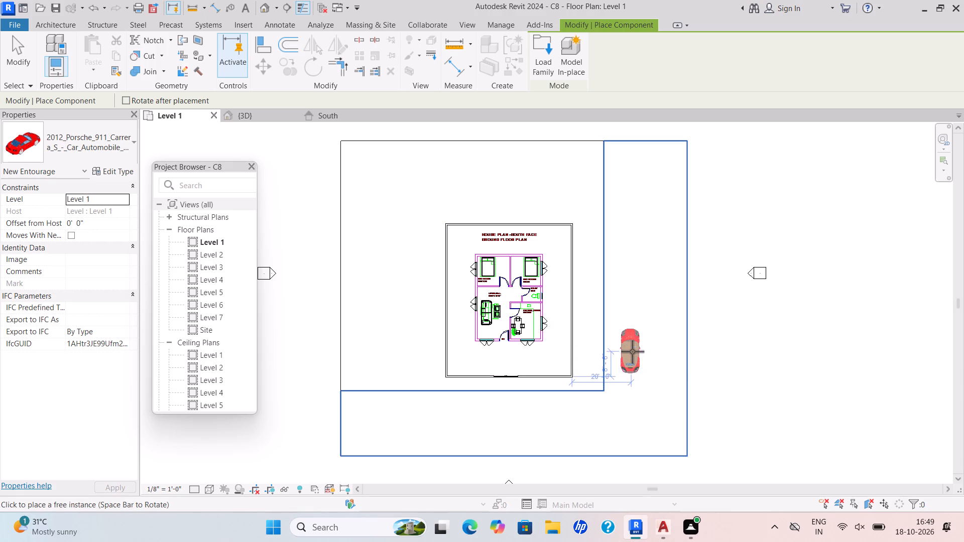
{"action": "left_click", "coordinate": [642, 351]}
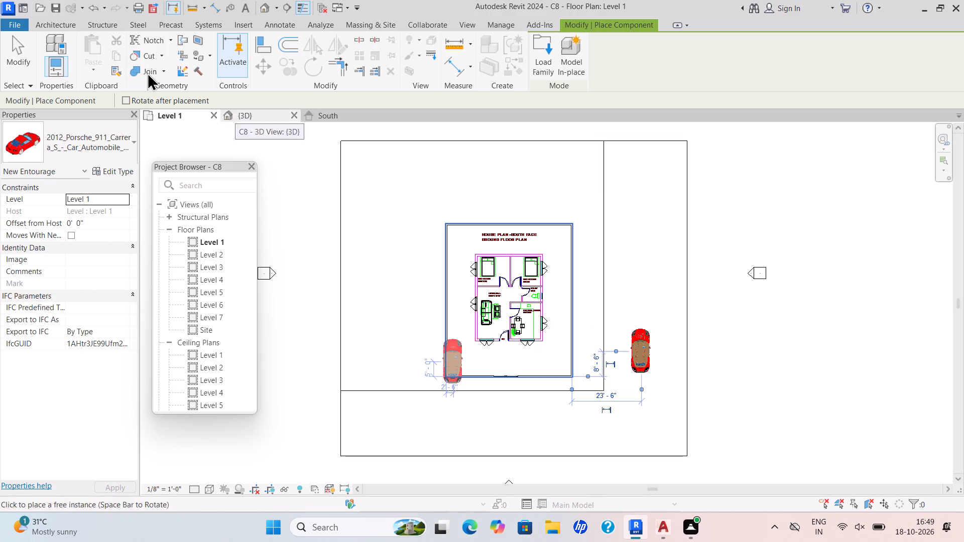
Load the Bamboo_plant_16776 family from the SHUBHAM CITY library's tree and plant folder as a component.
{"action": "left_click", "coordinate": [49, 21]}
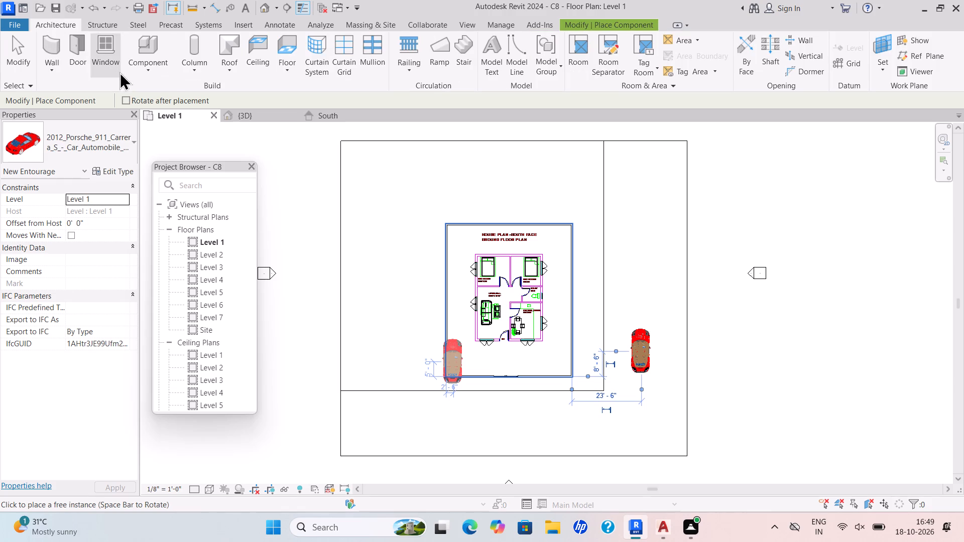
{"action": "left_click", "coordinate": [147, 65]}
{"action": "left_click", "coordinate": [160, 87]}
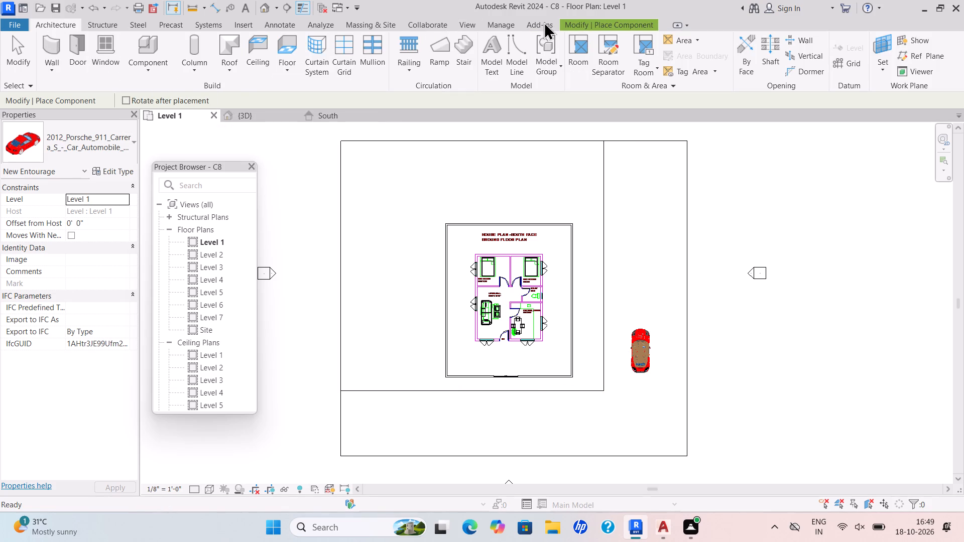
{"action": "left_click", "coordinate": [581, 22]}
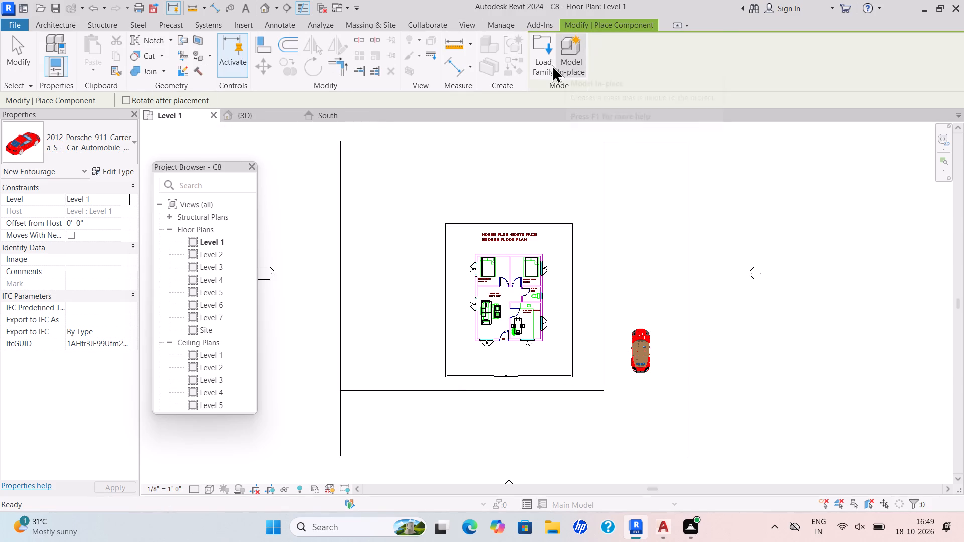
{"action": "double_click", "coordinate": [550, 65]}
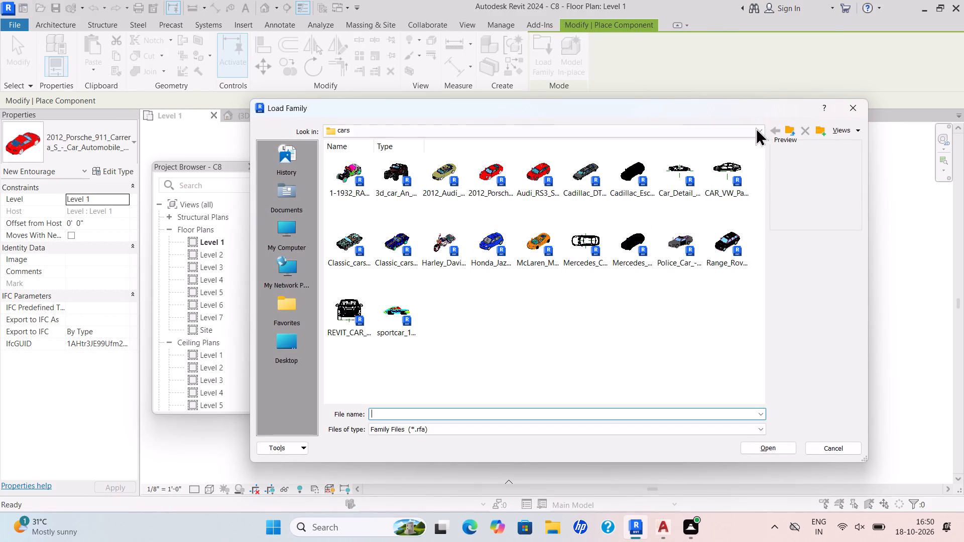
{"action": "left_click", "coordinate": [756, 127]}
{"action": "left_click", "coordinate": [671, 208]}
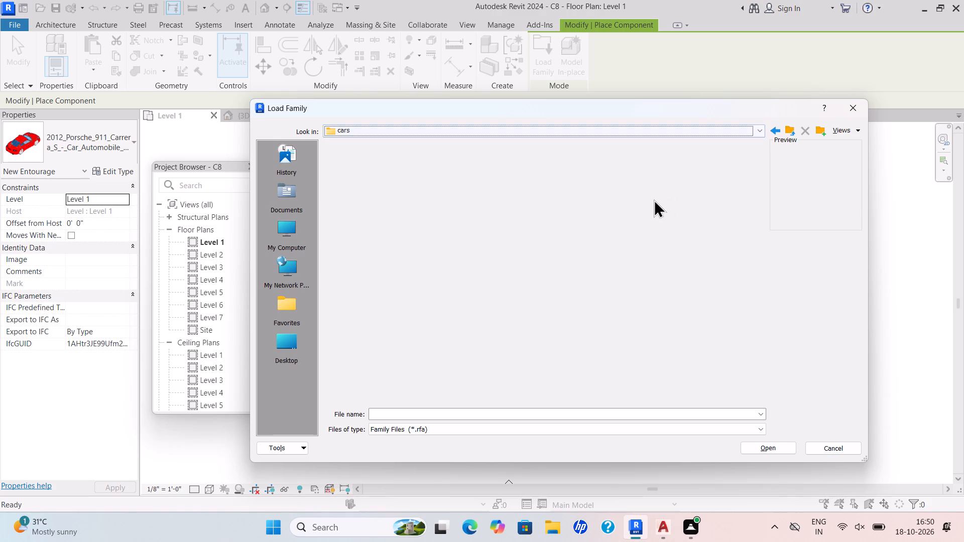
{"action": "scroll", "coordinate": [451, 221], "scroll_direction": "down", "scroll_amount": 6}
{"action": "left_click", "coordinate": [763, 127]}
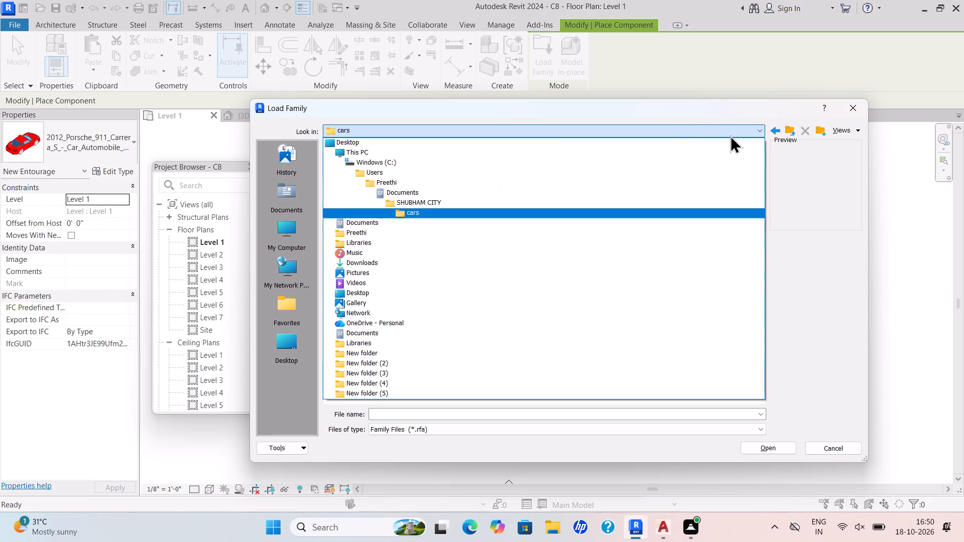
{"action": "double_click", "coordinate": [279, 193]}
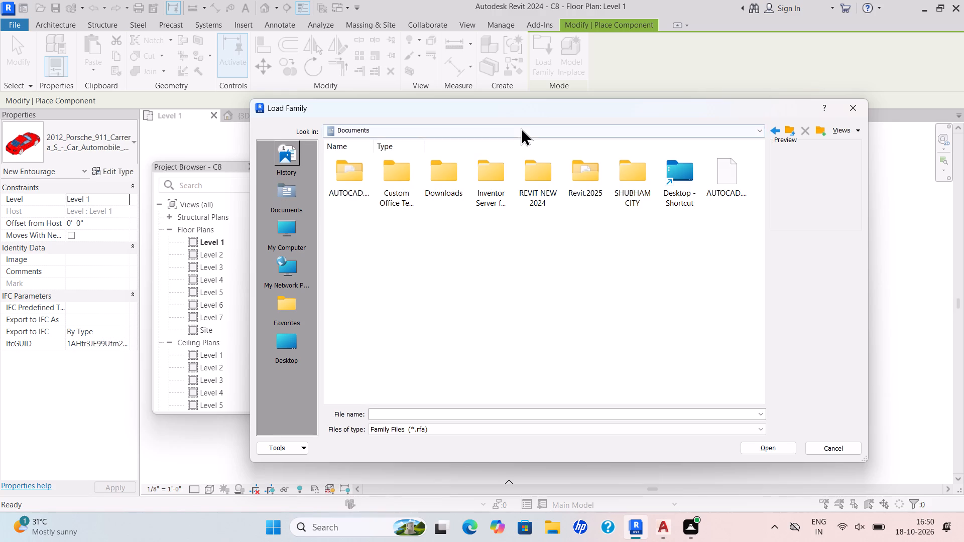
{"action": "double_click", "coordinate": [622, 165]}
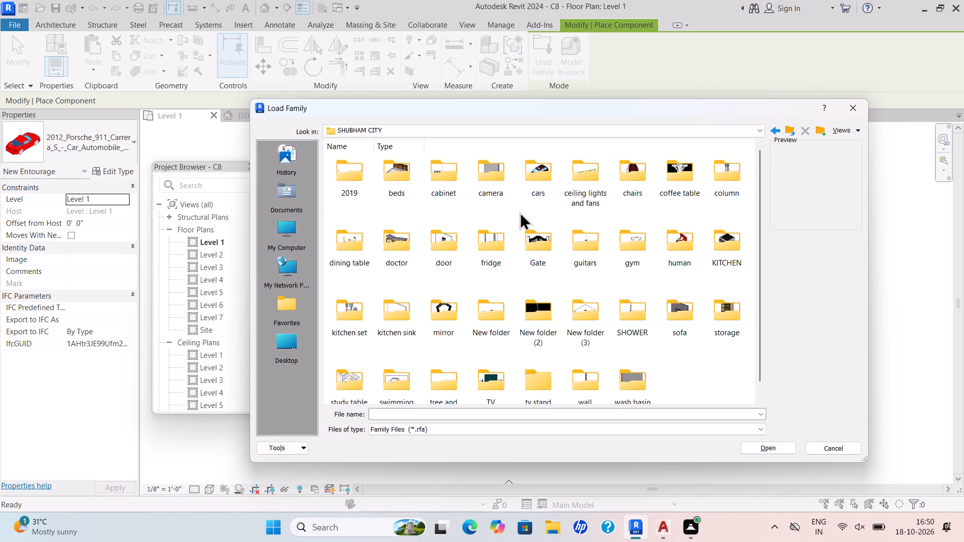
{"action": "scroll", "coordinate": [473, 231], "scroll_direction": "down", "scroll_amount": 5}
{"action": "triple_click", "coordinate": [437, 377]}
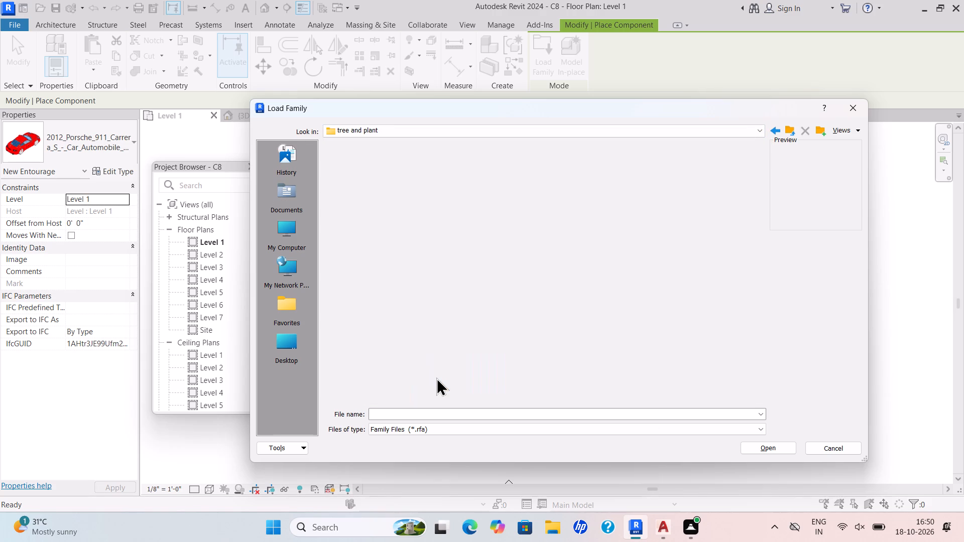
{"action": "double_click", "coordinate": [352, 264]}
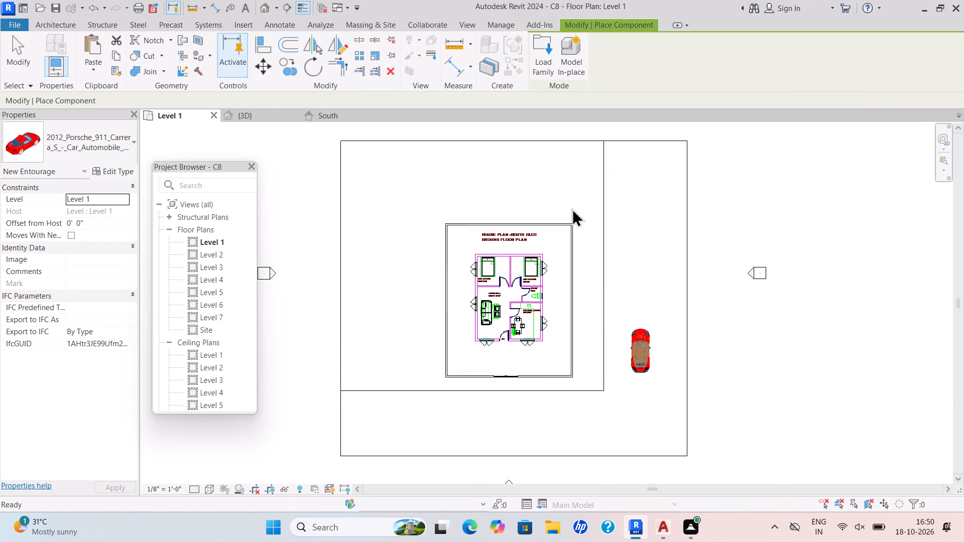
Place one bamboo plant on the grass about 16' 6" north of the compound, in line with its east wall, and finish placement.
{"action": "left_click", "coordinate": [573, 175]}
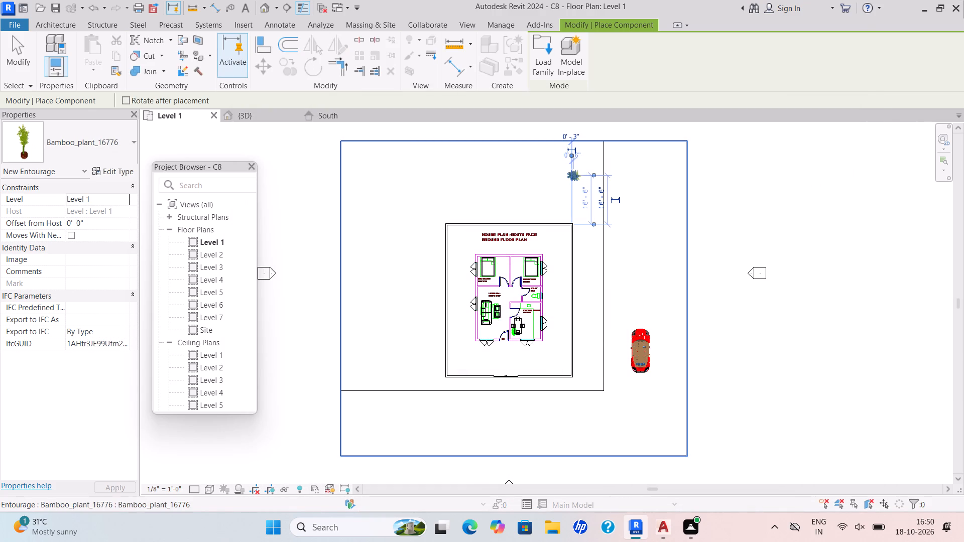
{"action": "key", "text": "Escape"}
{"action": "key", "text": "Escape"}
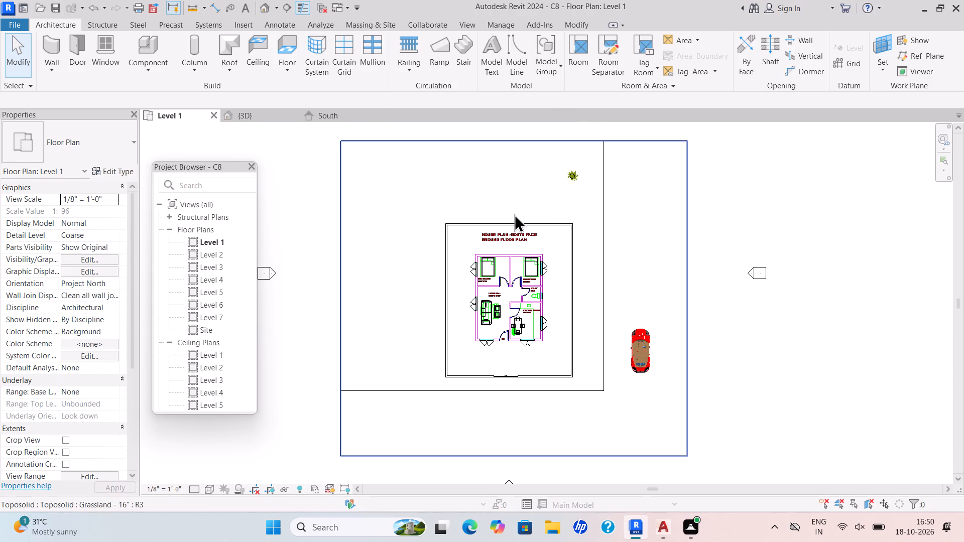
{"action": "key", "text": "Escape"}
{"action": "key", "text": "Escape"}
{"action": "scroll", "coordinate": [568, 158], "scroll_direction": "up", "scroll_amount": 5}
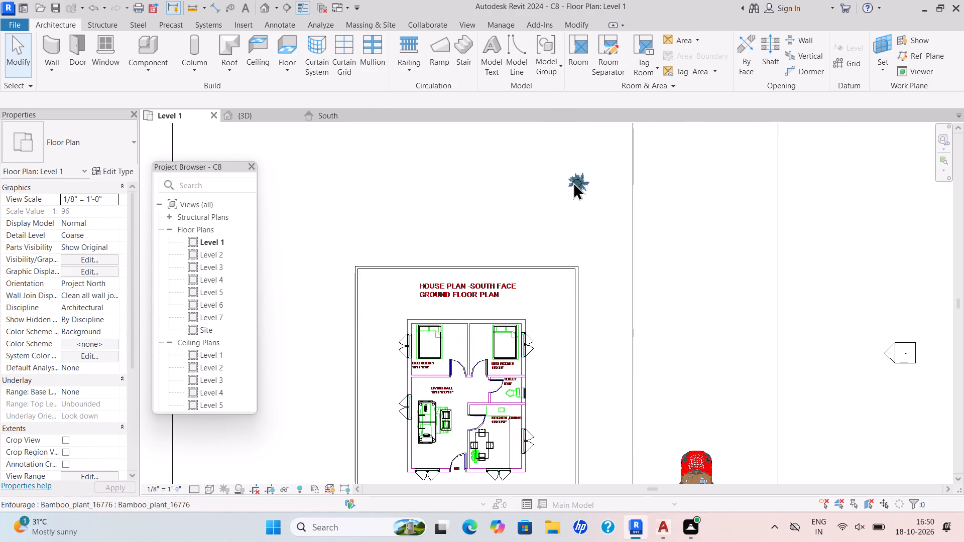
{"action": "scroll", "coordinate": [573, 182], "scroll_direction": "up", "scroll_amount": 1}
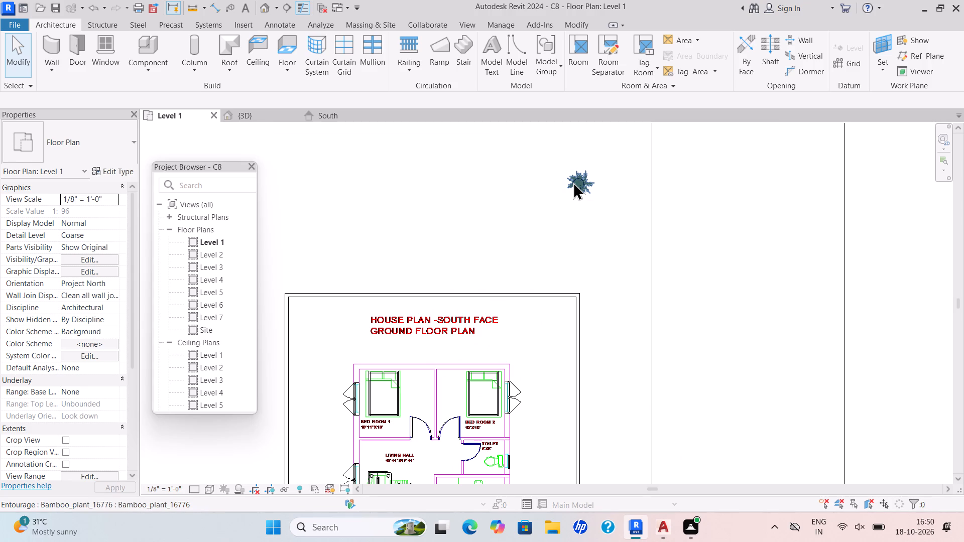
{"action": "scroll", "coordinate": [555, 210], "scroll_direction": "down", "scroll_amount": 5}
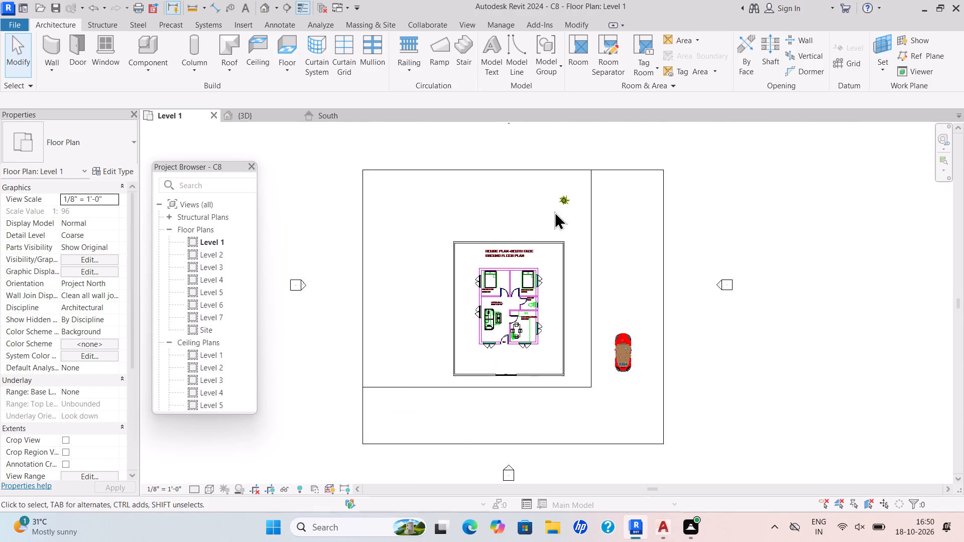
{"action": "scroll", "coordinate": [554, 211], "scroll_direction": "down", "scroll_amount": 4}
{"action": "key", "text": "Escape"}
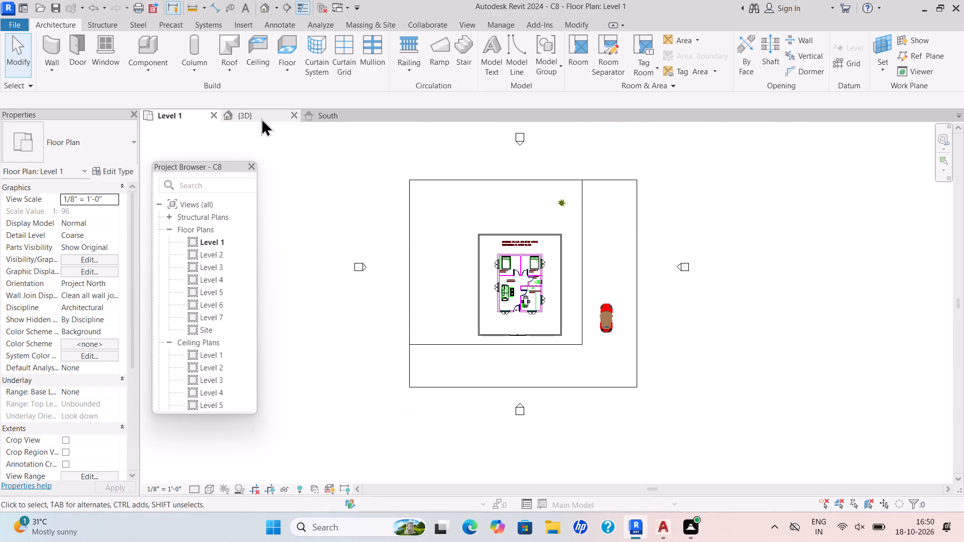
In the South elevation, copy the whole house with its roof and railing and paste it aligned to Levels 2 through 7.
{"action": "left_click", "coordinate": [320, 114]}
{"action": "key", "text": "Escape"}
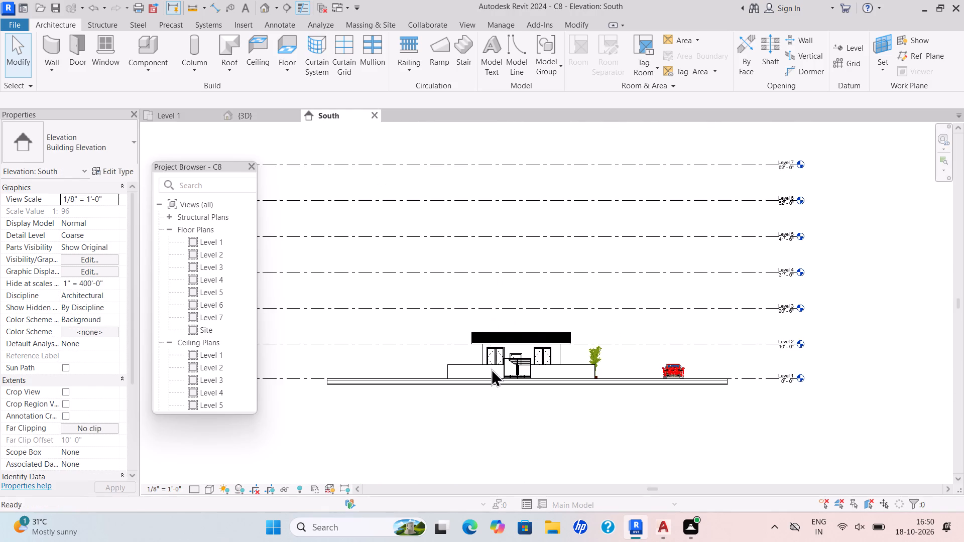
{"action": "scroll", "coordinate": [491, 368], "scroll_direction": "up", "scroll_amount": 4}
{"action": "left_click_drag", "start_coordinate": [436, 293], "coordinate": [624, 367]}
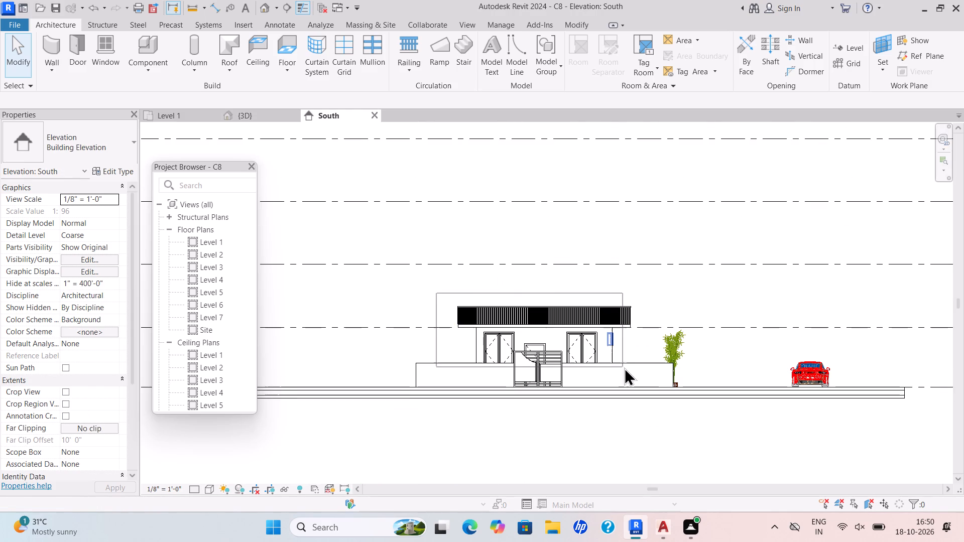
{"action": "left_click_drag", "start_coordinate": [624, 367], "coordinate": [644, 410]}
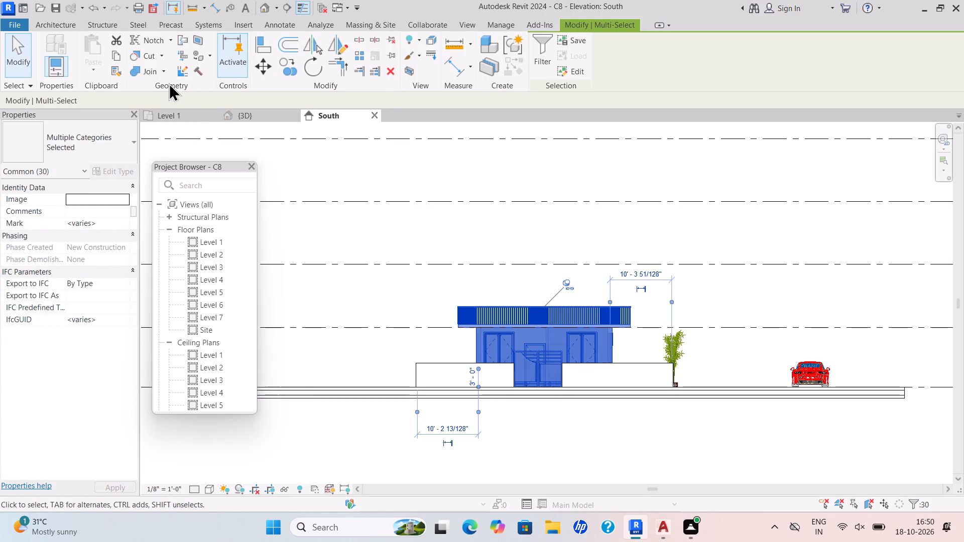
{"action": "left_click", "coordinate": [119, 57]}
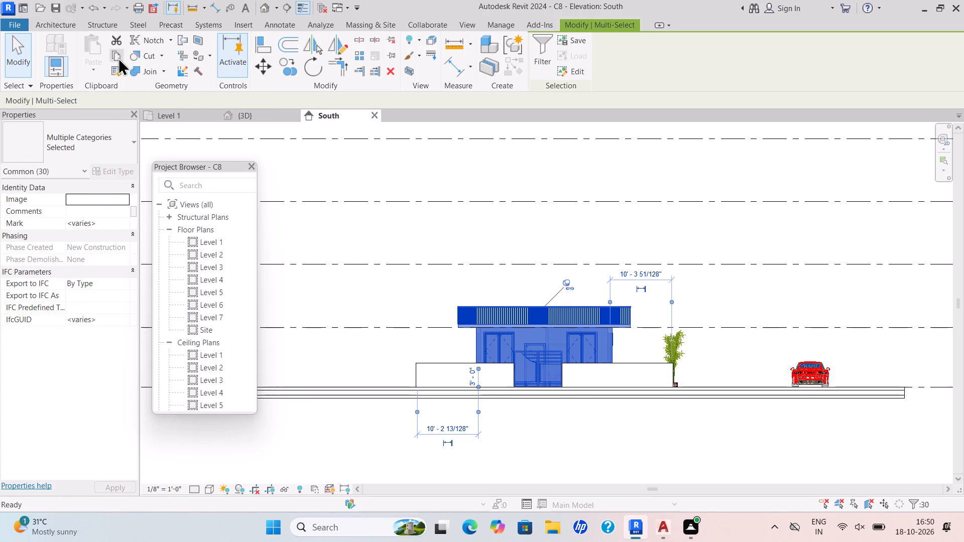
{"action": "left_click", "coordinate": [88, 72]}
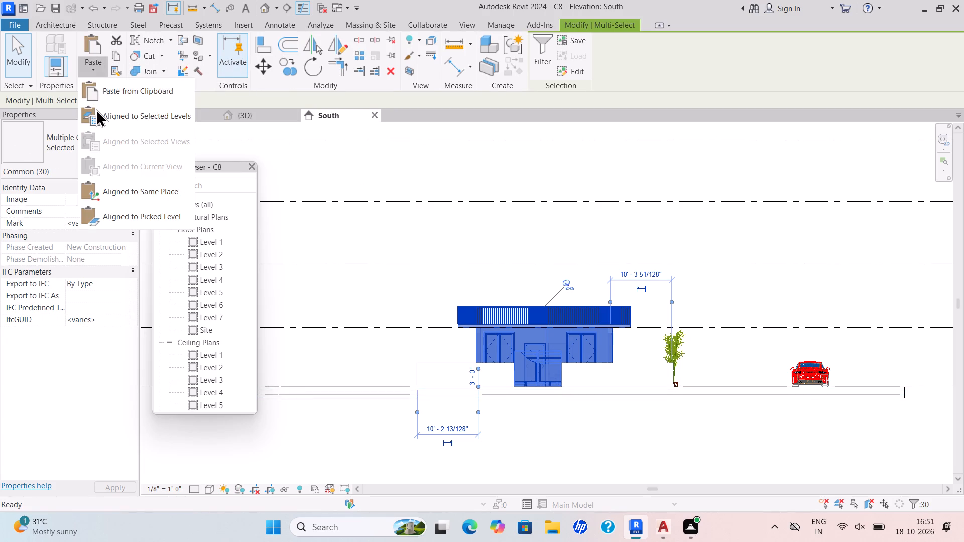
{"action": "left_click", "coordinate": [96, 109]}
{"action": "left_click_drag", "start_coordinate": [255, 177], "coordinate": [239, 228]}
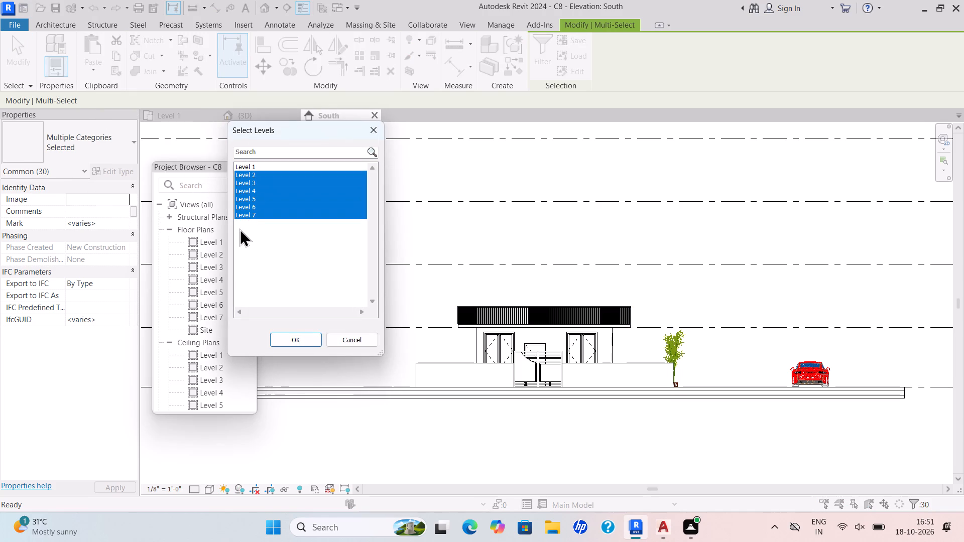
{"action": "left_click_drag", "start_coordinate": [239, 228], "coordinate": [239, 232]}
{"action": "left_click", "coordinate": [302, 336]}
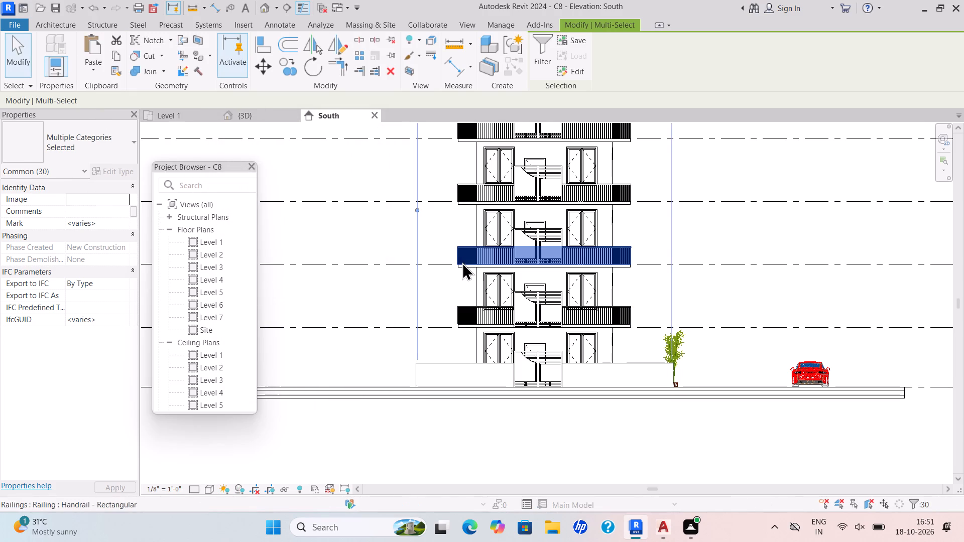
In the 3D view, delete the duplicated entrance gates in front of the house on Levels 2, 3 and 4.
{"action": "left_click", "coordinate": [251, 113]}
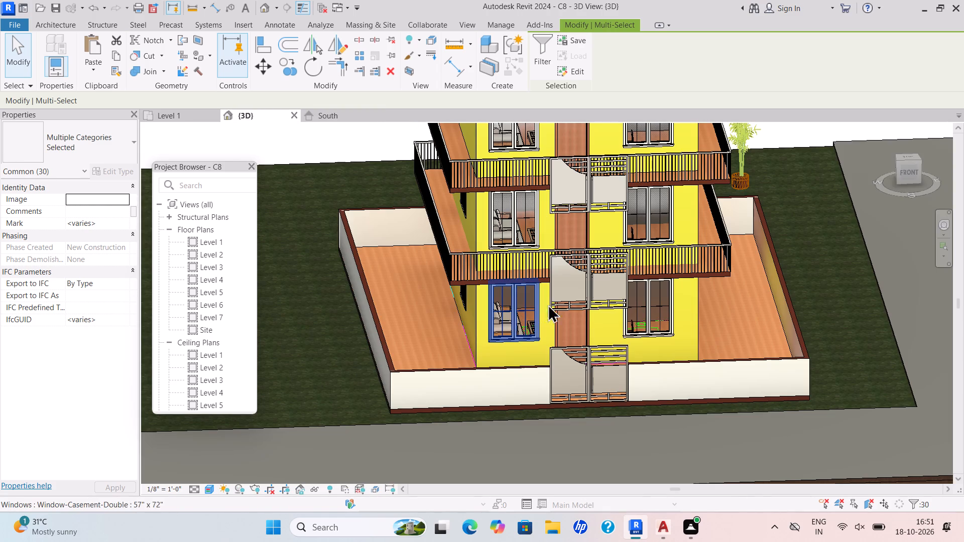
{"action": "middle_click_drag", "start_coordinate": [713, 274], "coordinate": [688, 358]}
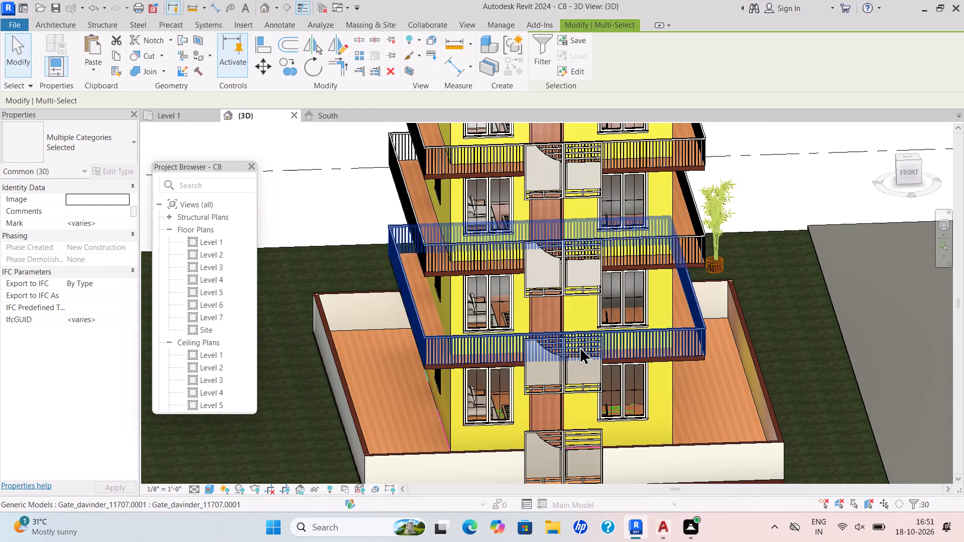
{"action": "left_click", "coordinate": [577, 346]}
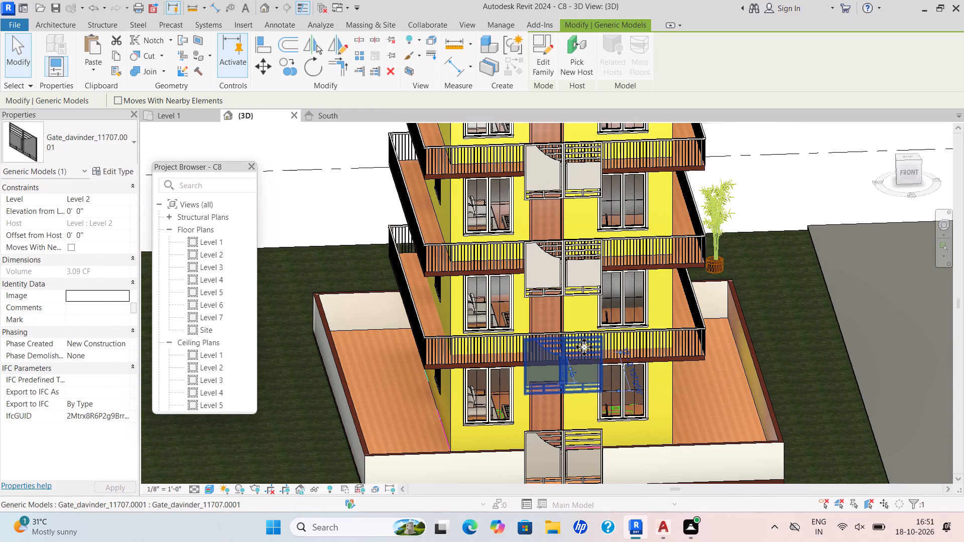
{"action": "key", "text": "Delete"}
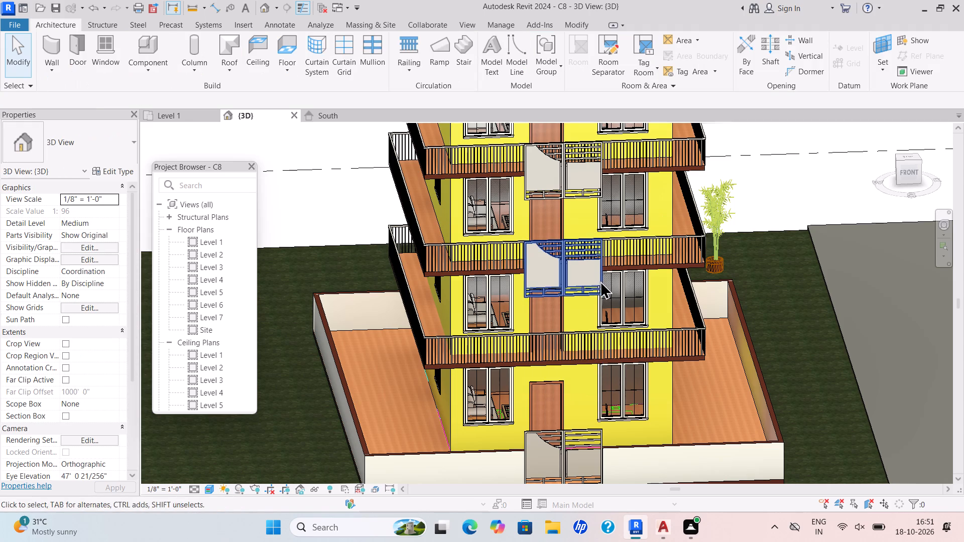
{"action": "left_click", "coordinate": [602, 288]}
{"action": "key", "text": "Escape"}
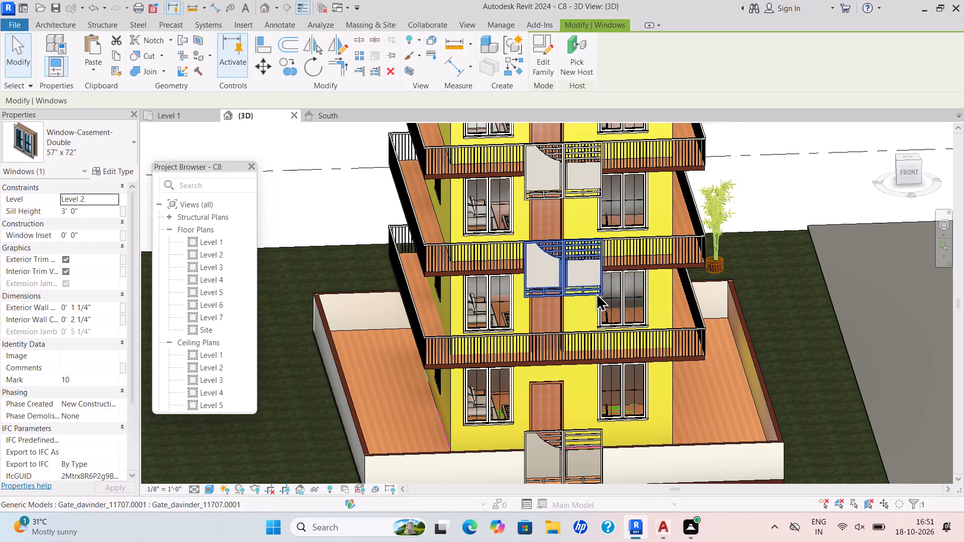
{"action": "key", "text": "Escape"}
{"action": "left_click", "coordinate": [591, 287]}
{"action": "key", "text": "Delete"}
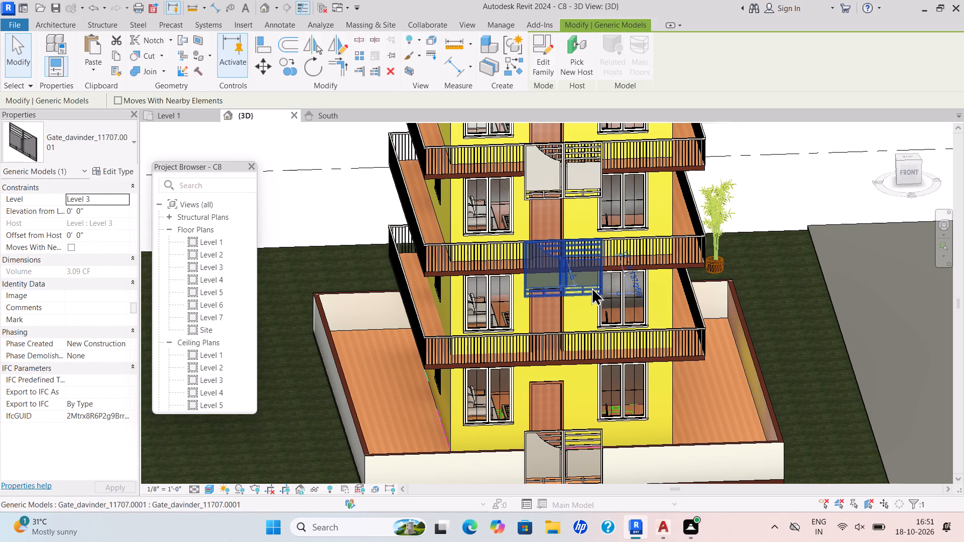
{"action": "left_click", "coordinate": [581, 188]}
{"action": "key", "text": "Delete"}
Delete the remaining duplicated entrance gates on Levels 5, 6 and 7.
{"action": "middle_click_drag", "start_coordinate": [596, 193], "coordinate": [576, 329]}
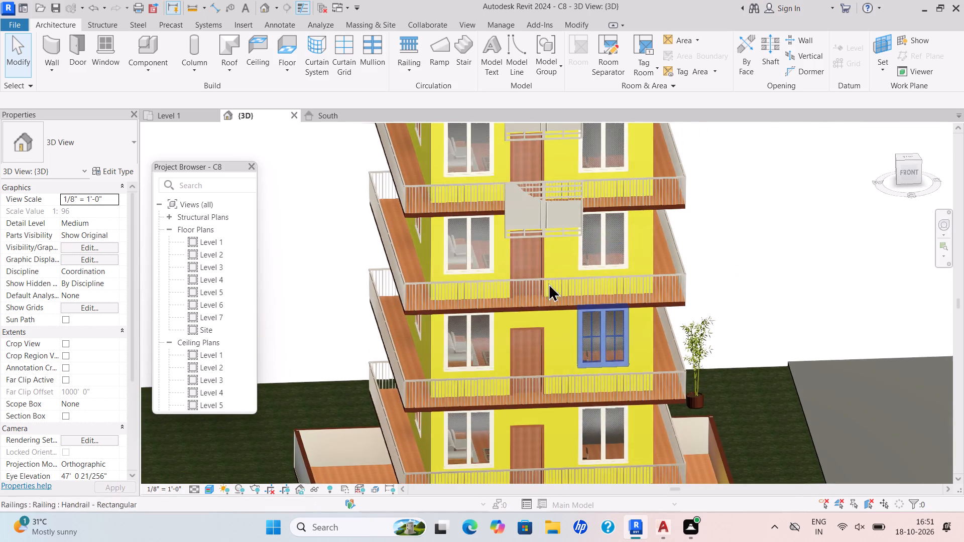
{"action": "left_click", "coordinate": [537, 232]}
{"action": "key", "text": "Delete"}
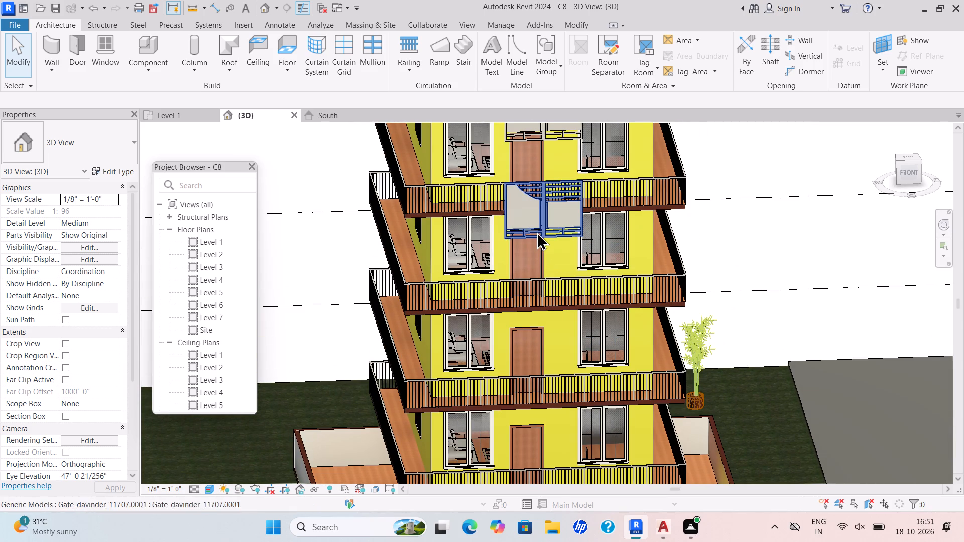
{"action": "middle_click_drag", "start_coordinate": [533, 218], "coordinate": [503, 367]}
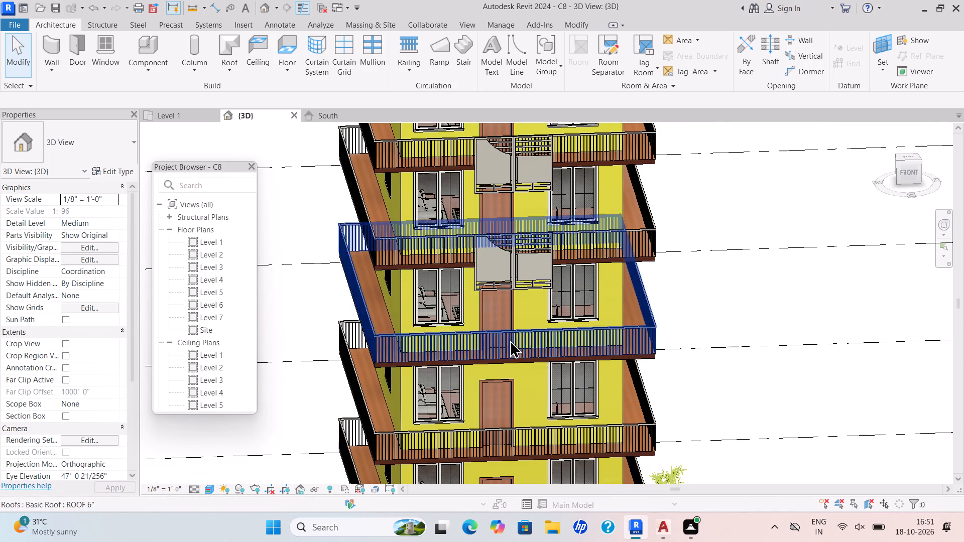
{"action": "left_click", "coordinate": [521, 284]}
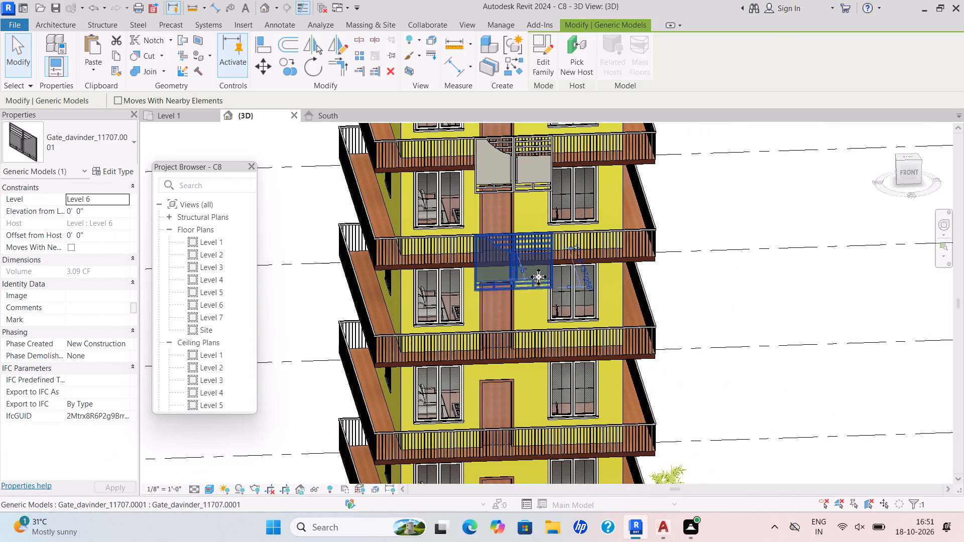
{"action": "key", "text": "Delete"}
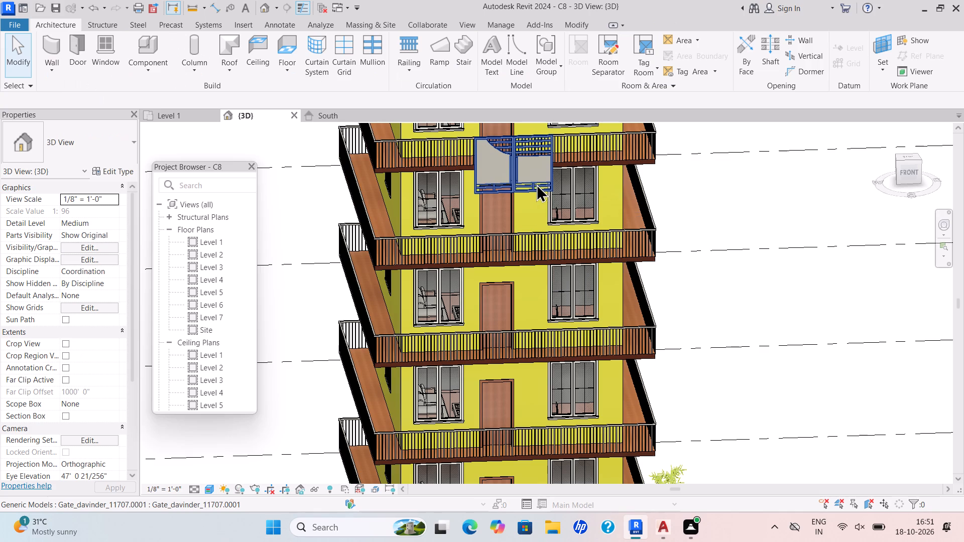
{"action": "left_click", "coordinate": [539, 184]}
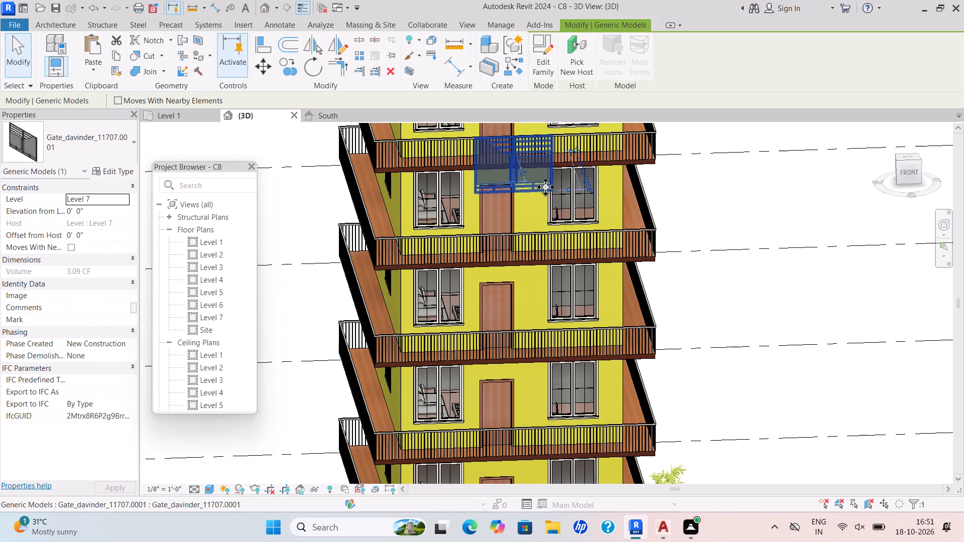
{"action": "key", "text": "Delete"}
Examine the full multi-storey building from the front, including the ground-floor gate, compound, plant and car.
{"action": "scroll", "coordinate": [559, 212], "scroll_direction": "down", "scroll_amount": 2}
{"action": "middle_click_drag", "start_coordinate": [562, 239], "coordinate": [568, 292]}
{"action": "middle_click", "coordinate": [568, 292]}
{"action": "scroll", "coordinate": [568, 292], "scroll_direction": "down", "scroll_amount": 5}
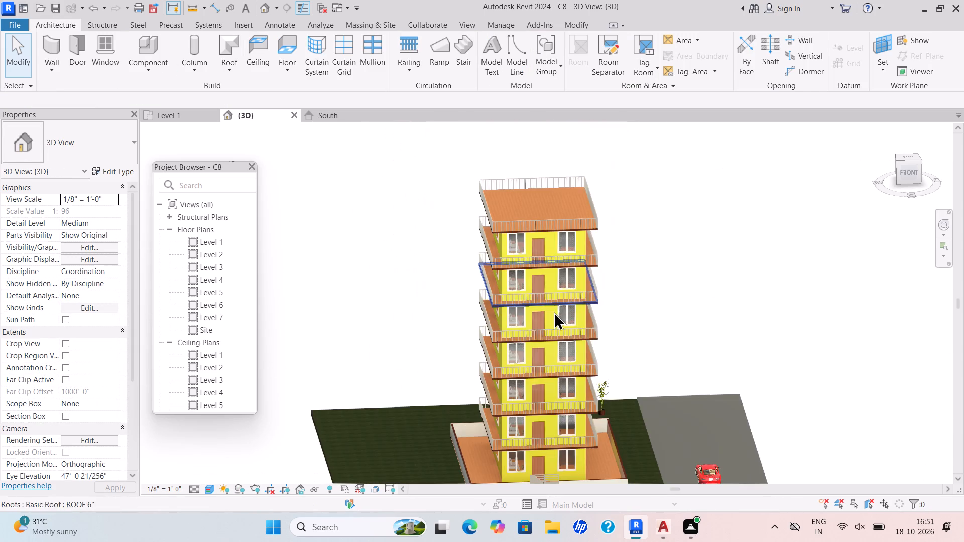
{"action": "scroll", "coordinate": [556, 345], "scroll_direction": "down", "scroll_amount": 3}
{"action": "scroll", "coordinate": [553, 382], "scroll_direction": "up", "scroll_amount": 4}
{"action": "scroll", "coordinate": [533, 436], "scroll_direction": "up", "scroll_amount": 5}
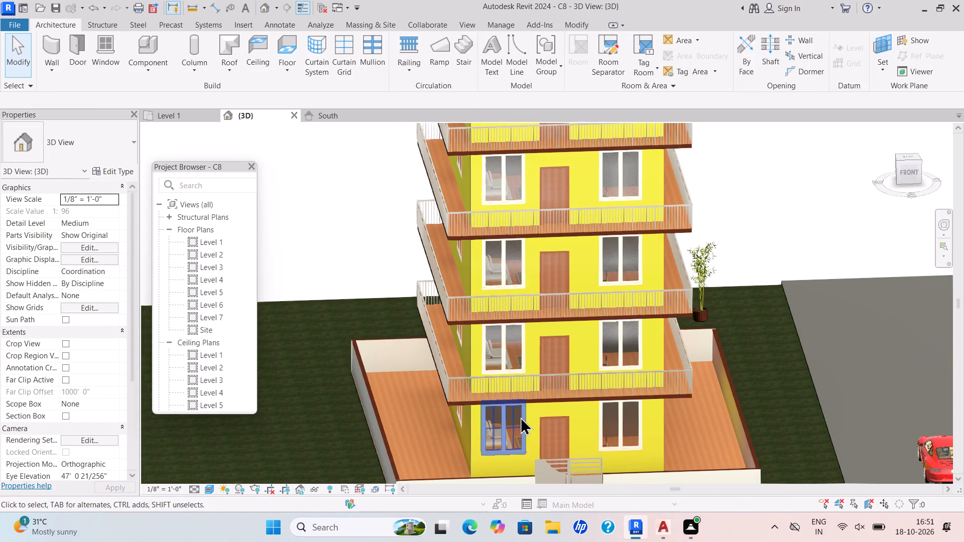
{"action": "scroll", "coordinate": [517, 411], "scroll_direction": "down", "scroll_amount": 11}
{"action": "scroll", "coordinate": [522, 437], "scroll_direction": "up", "scroll_amount": 7}
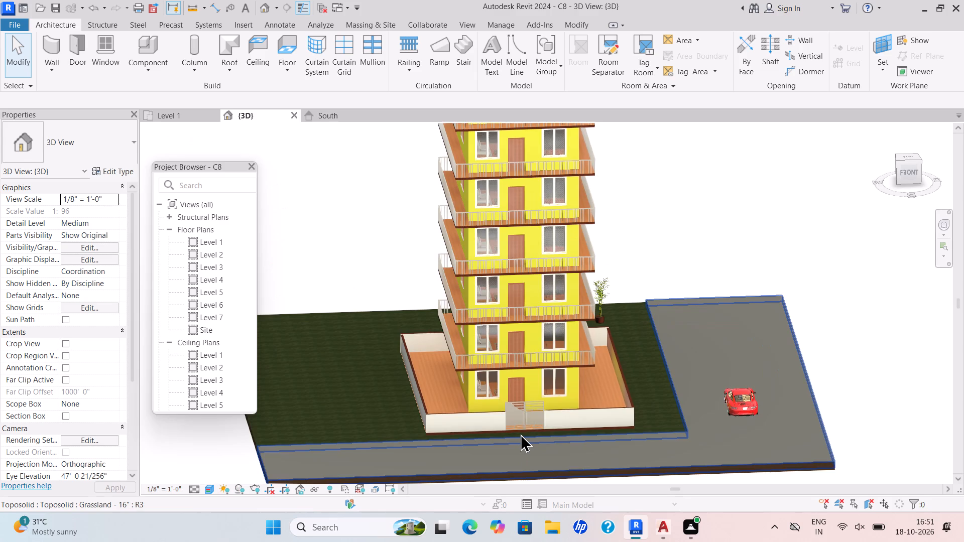
{"action": "scroll", "coordinate": [520, 434], "scroll_direction": "up", "scroll_amount": 3}
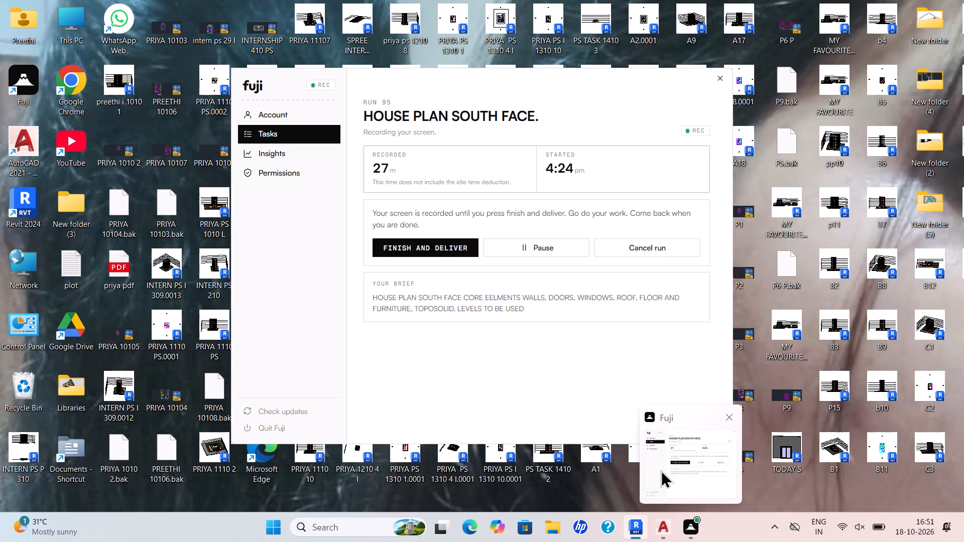
{"action": "scroll", "coordinate": [498, 435], "scroll_direction": "up", "scroll_amount": 4}
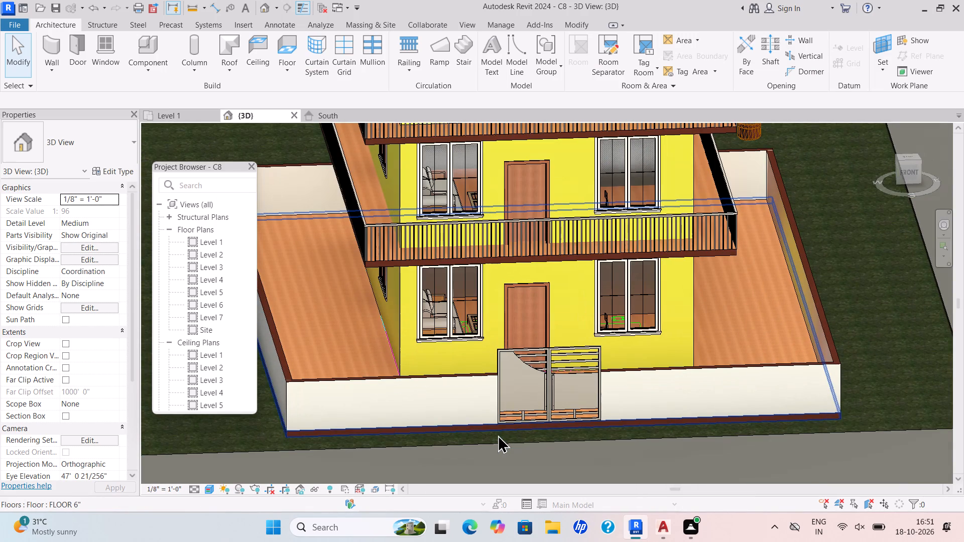
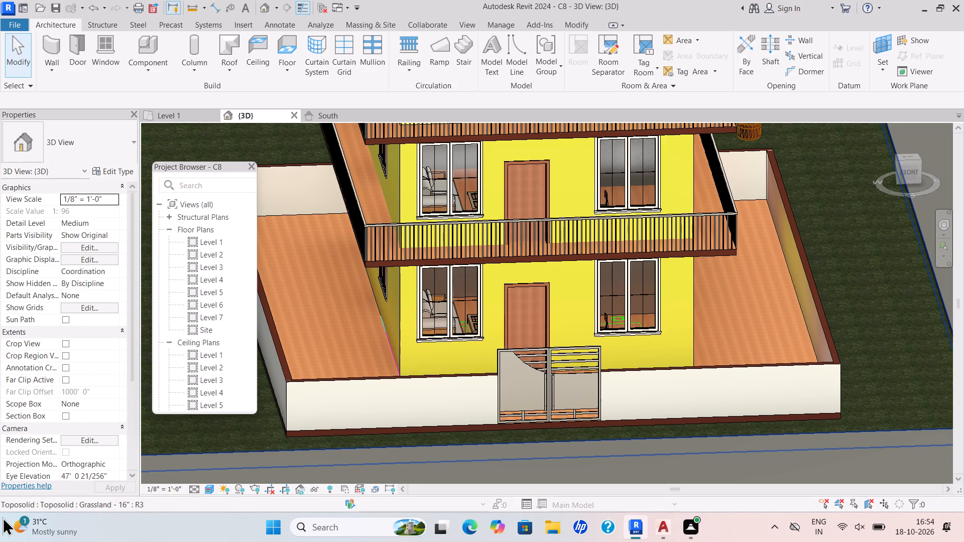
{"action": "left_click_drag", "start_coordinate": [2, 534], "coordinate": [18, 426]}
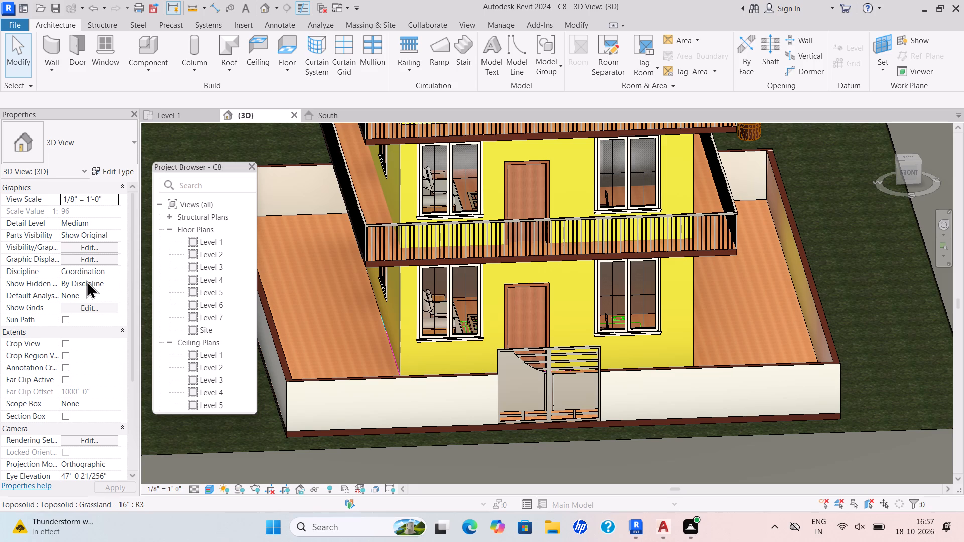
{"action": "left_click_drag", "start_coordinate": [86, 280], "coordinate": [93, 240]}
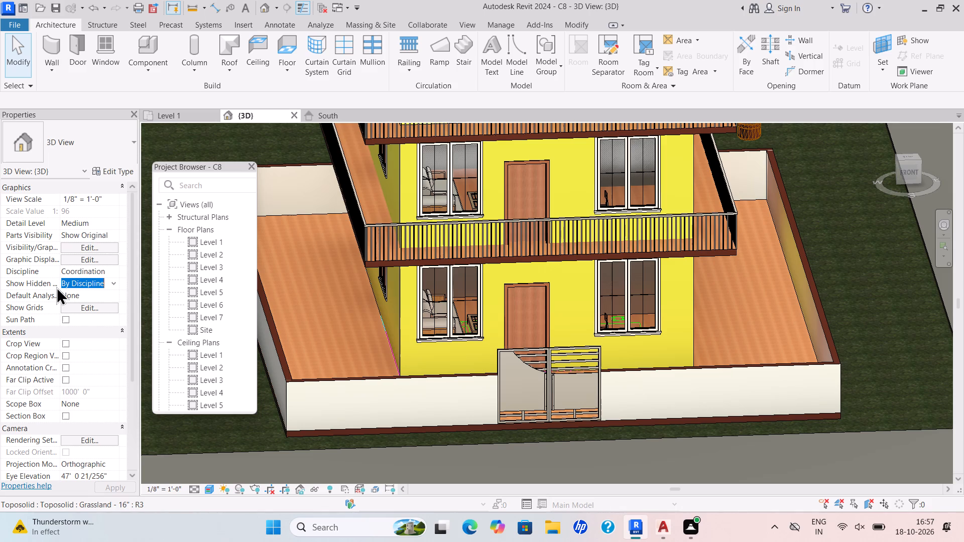
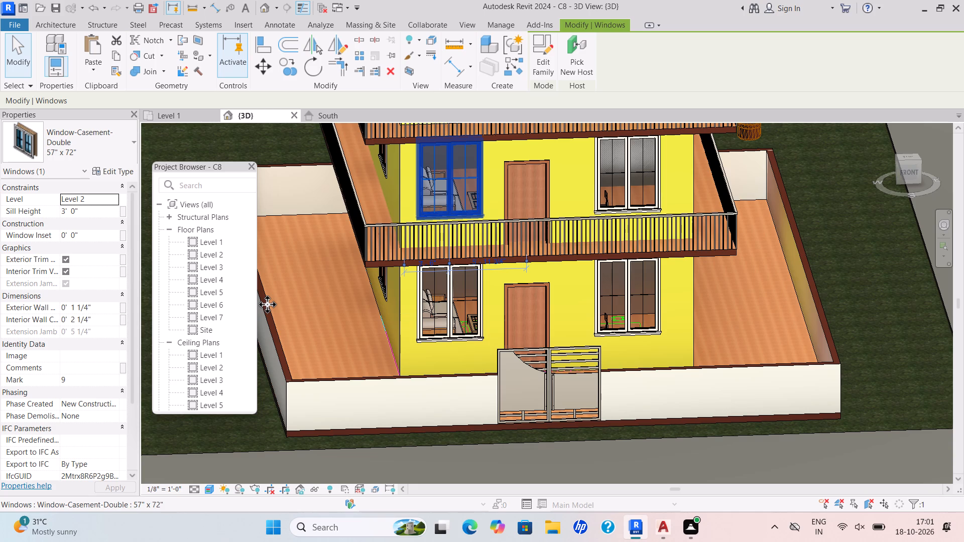
Move the selected Level 2 front double casement window up and toward the door, to a sill height of about 5' 11".
{"action": "left_click_drag", "start_coordinate": [194, 469], "coordinate": [219, 433]}
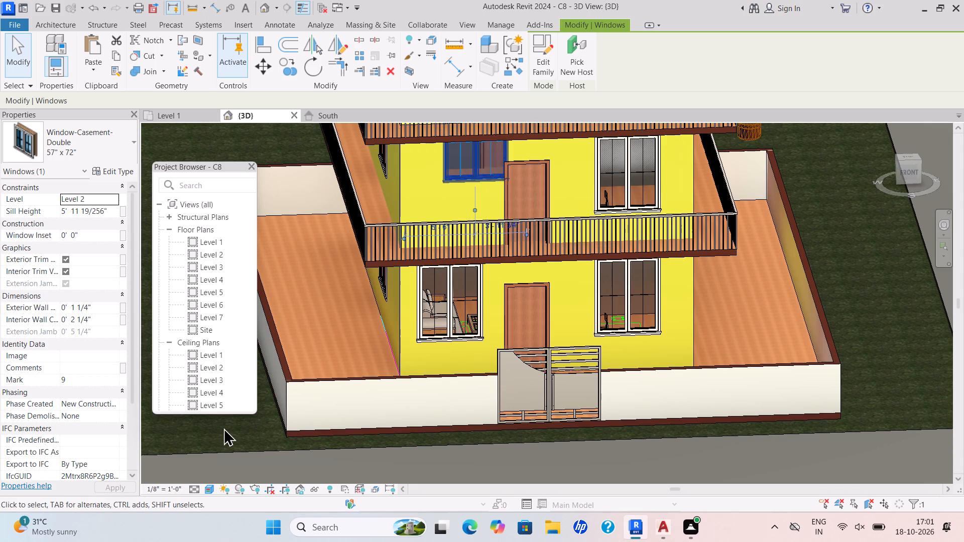
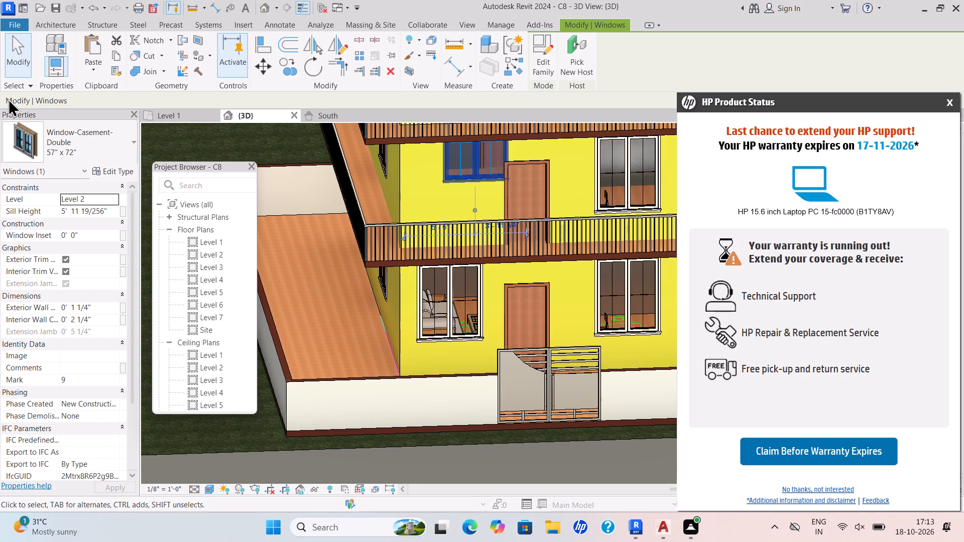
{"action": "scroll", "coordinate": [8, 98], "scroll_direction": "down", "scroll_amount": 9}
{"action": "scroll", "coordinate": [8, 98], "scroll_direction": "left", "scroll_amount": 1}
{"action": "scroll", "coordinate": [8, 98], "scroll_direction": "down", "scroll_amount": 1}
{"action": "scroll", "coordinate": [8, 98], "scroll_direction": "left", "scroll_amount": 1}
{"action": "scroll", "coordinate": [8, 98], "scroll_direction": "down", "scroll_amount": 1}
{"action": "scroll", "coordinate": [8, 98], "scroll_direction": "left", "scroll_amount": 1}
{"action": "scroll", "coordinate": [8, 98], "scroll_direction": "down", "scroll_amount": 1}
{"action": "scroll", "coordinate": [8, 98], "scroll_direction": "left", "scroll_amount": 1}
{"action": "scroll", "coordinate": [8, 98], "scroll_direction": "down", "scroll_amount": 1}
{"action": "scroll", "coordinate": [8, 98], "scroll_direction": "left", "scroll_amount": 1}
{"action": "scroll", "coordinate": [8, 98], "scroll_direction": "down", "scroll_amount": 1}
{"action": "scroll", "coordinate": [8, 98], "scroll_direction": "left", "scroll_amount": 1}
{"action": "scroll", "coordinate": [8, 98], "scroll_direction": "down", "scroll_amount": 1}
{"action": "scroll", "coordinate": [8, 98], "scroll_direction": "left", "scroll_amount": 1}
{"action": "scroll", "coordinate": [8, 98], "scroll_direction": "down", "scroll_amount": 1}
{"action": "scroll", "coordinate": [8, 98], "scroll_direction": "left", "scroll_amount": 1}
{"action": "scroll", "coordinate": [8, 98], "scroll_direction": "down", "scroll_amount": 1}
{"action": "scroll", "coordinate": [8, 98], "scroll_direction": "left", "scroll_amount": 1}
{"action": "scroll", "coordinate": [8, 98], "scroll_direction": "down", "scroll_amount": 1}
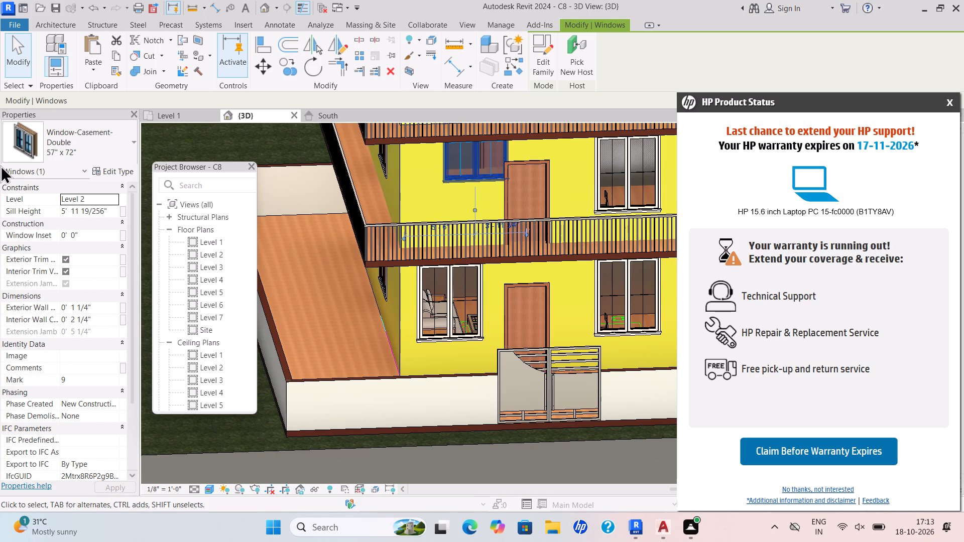
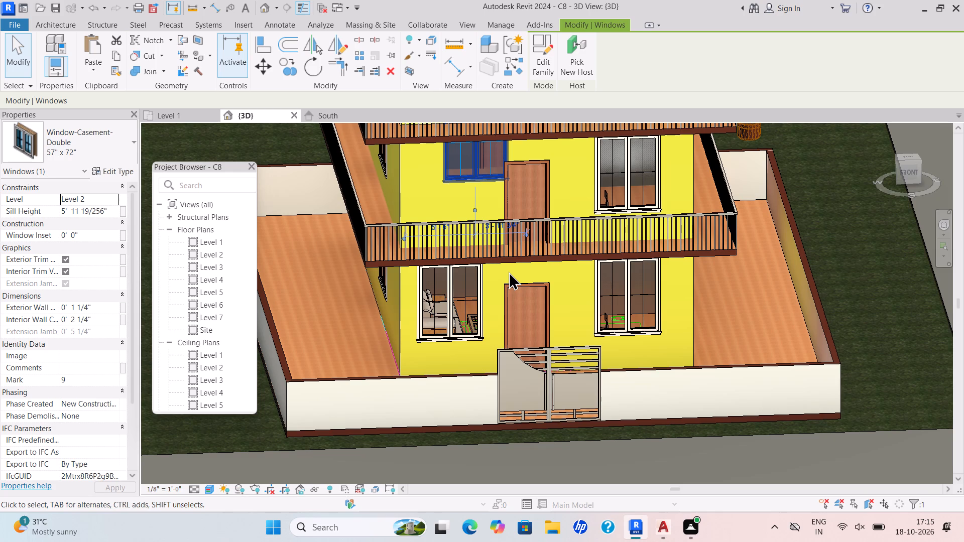
Move the compound's entrance gate from the front boundary wall opening back towards the house.
{"action": "left_click_drag", "start_coordinate": [500, 373], "coordinate": [554, 218]}
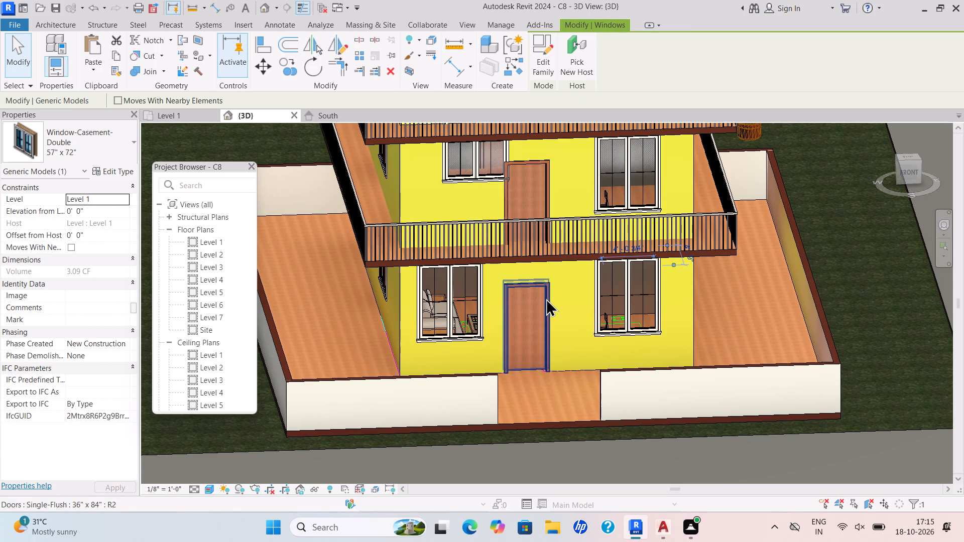
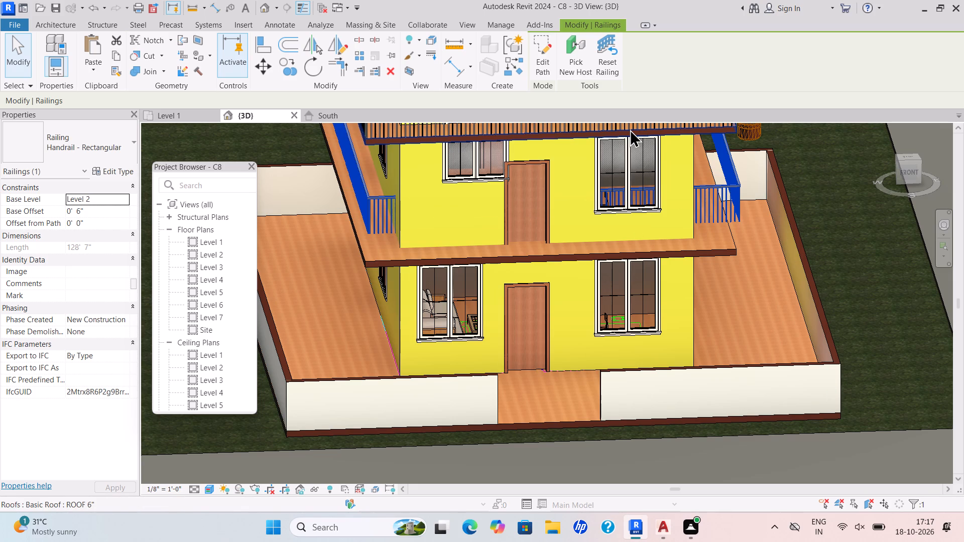
Undo the last change to the Level 2 balcony railing.
{"action": "scroll", "coordinate": [756, 158], "scroll_direction": "down", "scroll_amount": 12}
{"action": "scroll", "coordinate": [751, 145], "scroll_direction": "up", "scroll_amount": 8}
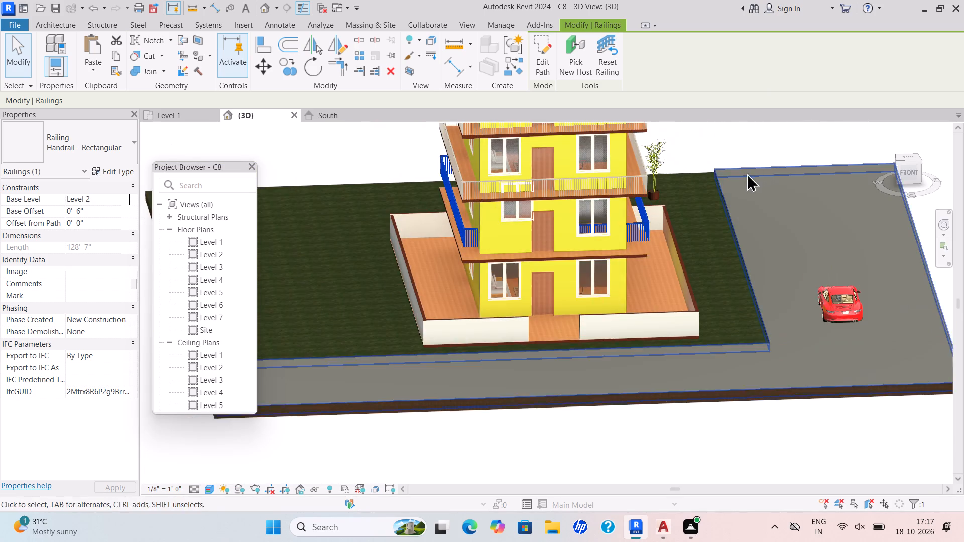
{"action": "scroll", "coordinate": [747, 173], "scroll_direction": "up", "scroll_amount": 7}
{"action": "scroll", "coordinate": [579, 294], "scroll_direction": "down", "scroll_amount": 6}
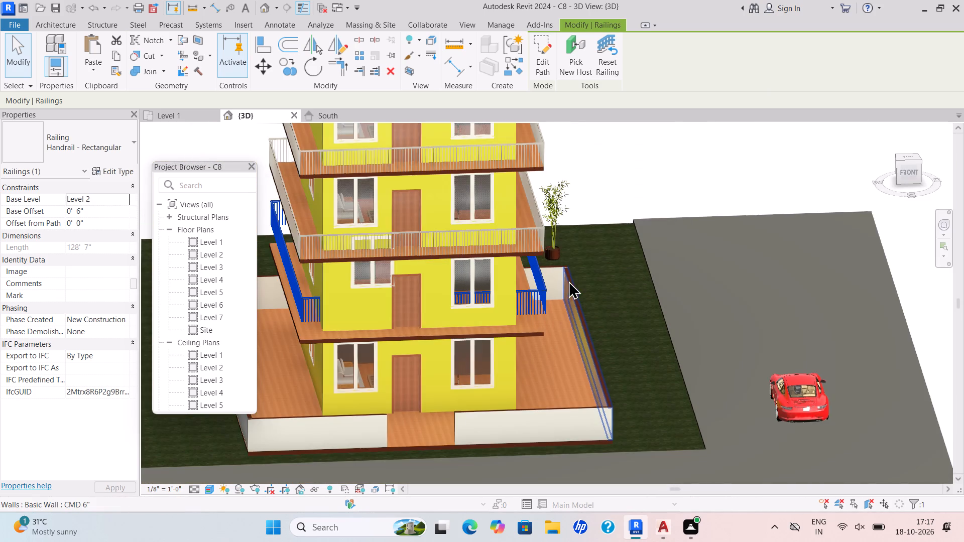
{"action": "key", "text": "ctrl+z"}
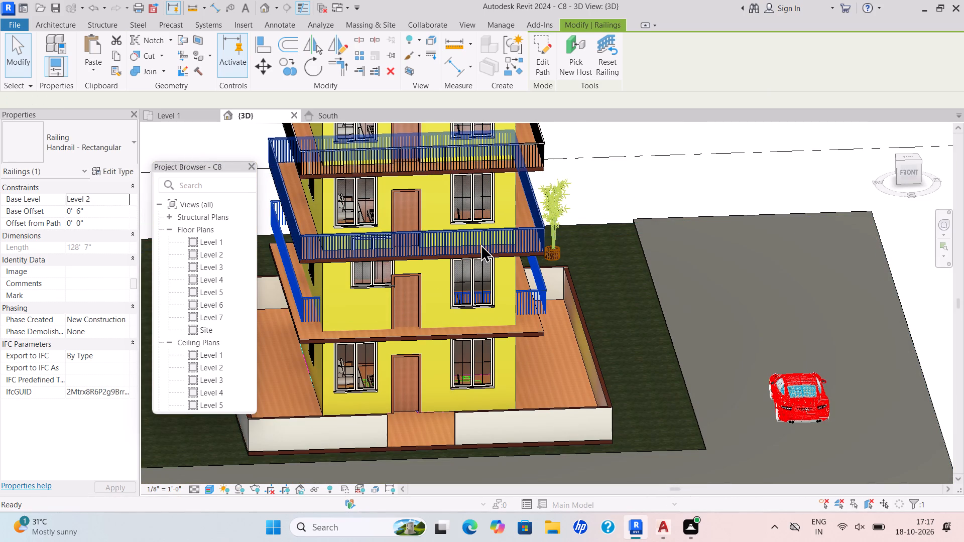
{"action": "scroll", "coordinate": [585, 304], "scroll_direction": "down", "scroll_amount": 2}
{"action": "middle_click_drag", "start_coordinate": [575, 332], "coordinate": [561, 386]}
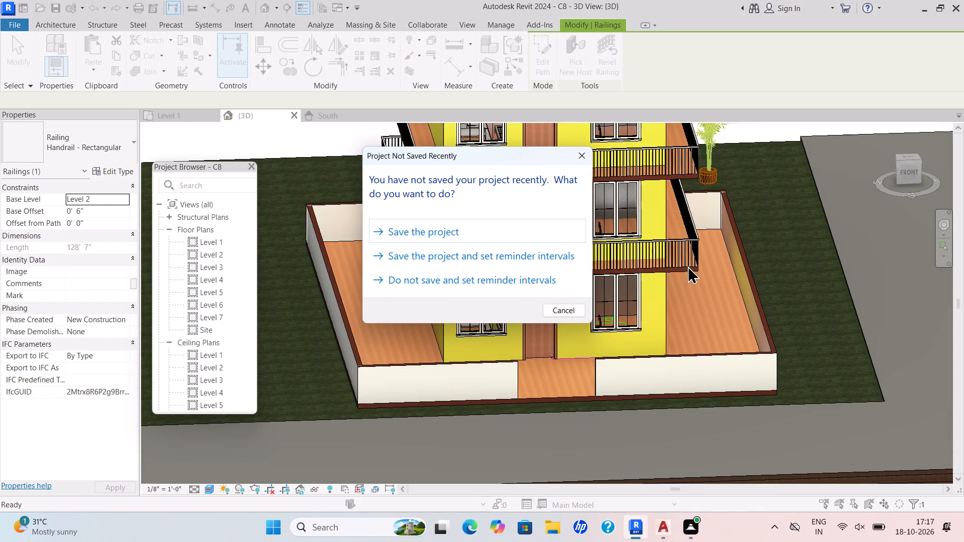
Dismiss the save reminder, clear the selection and save the C8 project under its existing name.
{"action": "key", "text": "Escape"}
{"action": "left_click", "coordinate": [588, 151]}
{"action": "key", "text": "Escape"}
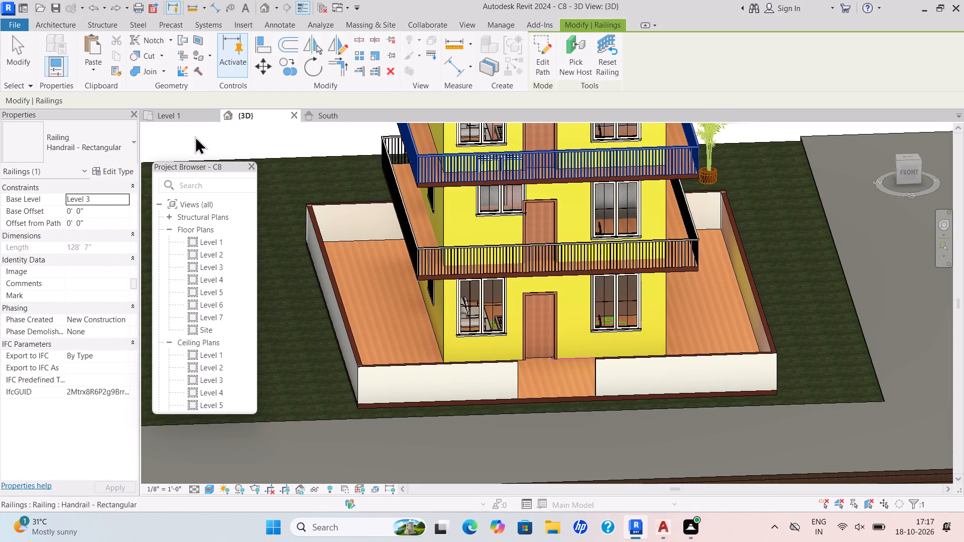
{"action": "left_click", "coordinate": [27, 26]}
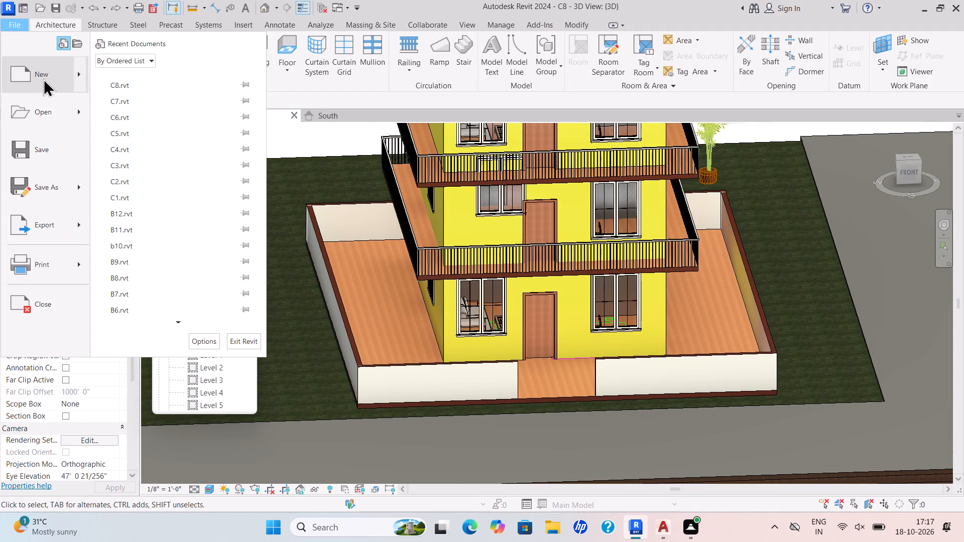
{"action": "left_click", "coordinate": [61, 154]}
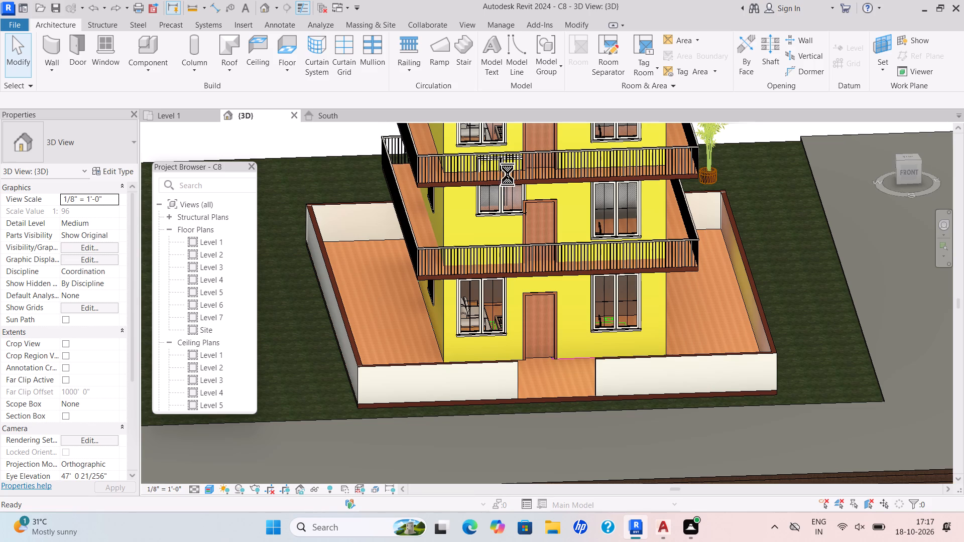
{"action": "key", "text": "Escape"}
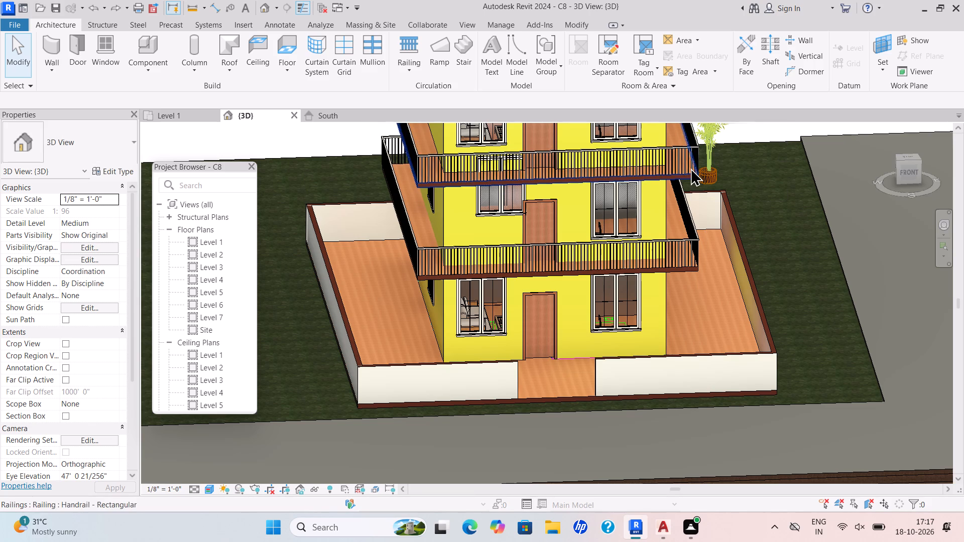
{"action": "key", "text": "Escape"}
{"action": "scroll", "coordinate": [612, 190], "scroll_direction": "up", "scroll_amount": 2}
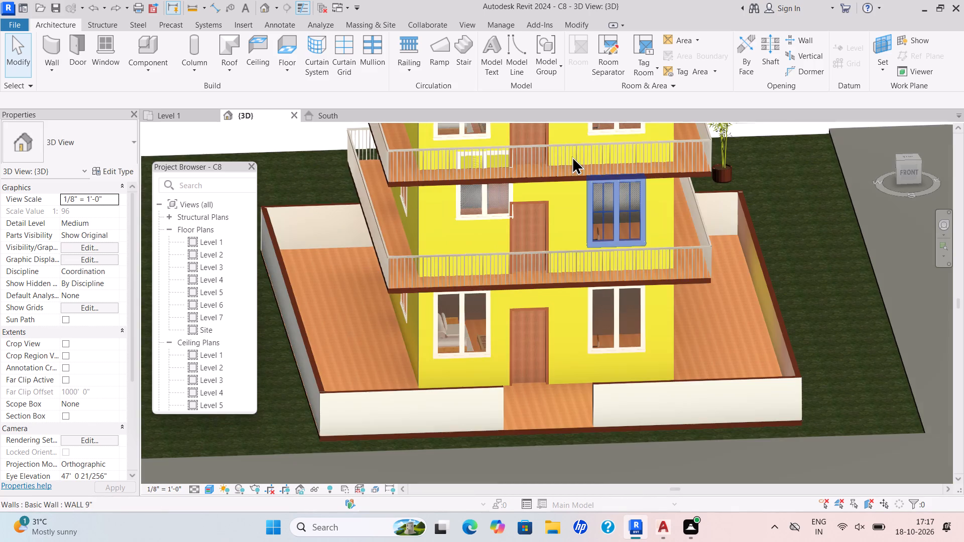
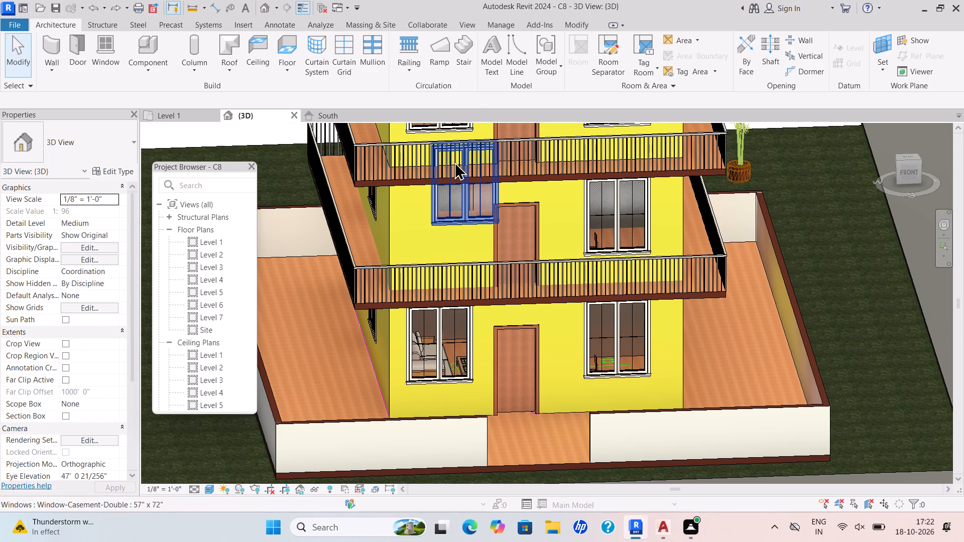
Undo the last change, bringing back the gate in the front compound wall opening.
{"action": "scroll", "coordinate": [505, 238], "scroll_direction": "down", "scroll_amount": 4}
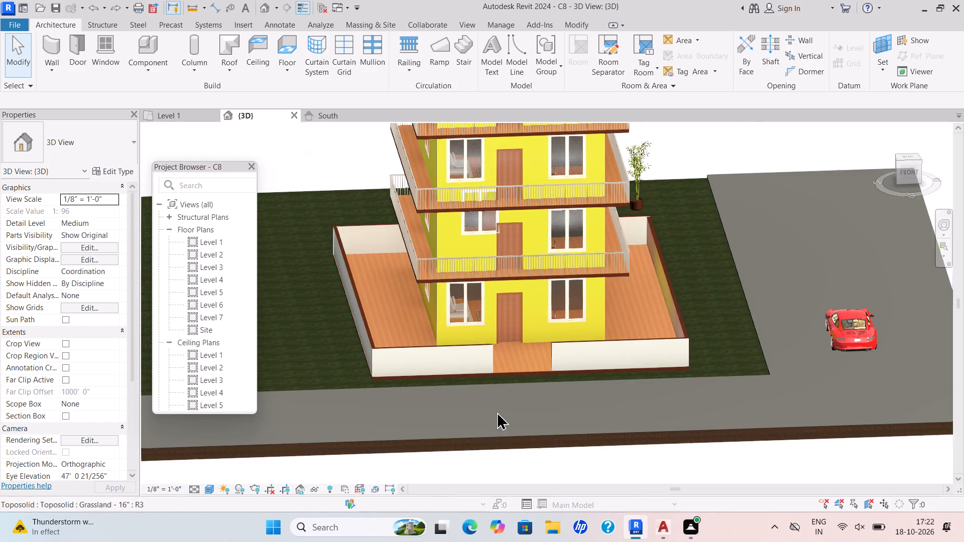
{"action": "scroll", "coordinate": [496, 413], "scroll_direction": "up", "scroll_amount": 4}
{"action": "scroll", "coordinate": [488, 324], "scroll_direction": "up", "scroll_amount": 5}
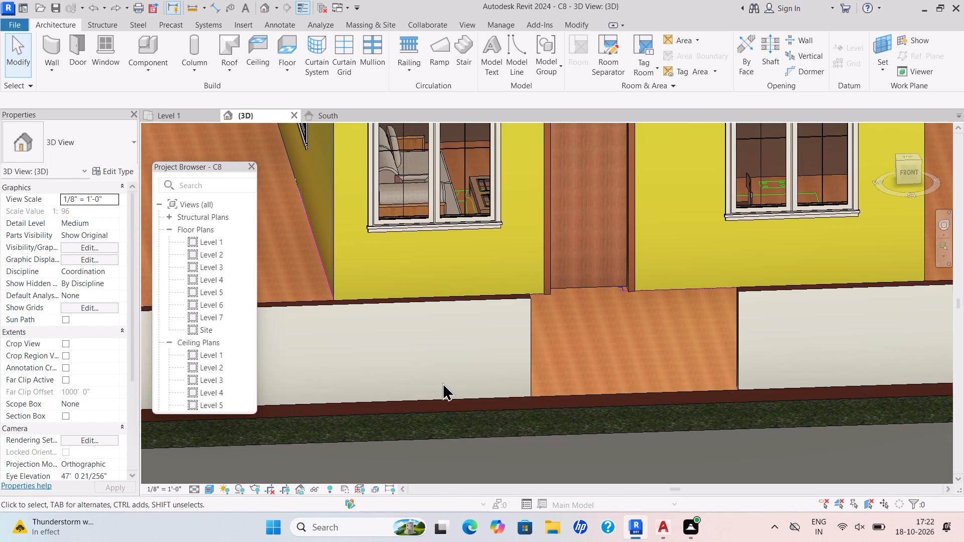
{"action": "scroll", "coordinate": [453, 370], "scroll_direction": "down", "scroll_amount": 4}
{"action": "middle_click_drag", "start_coordinate": [454, 379], "coordinate": [393, 445]}
{"action": "scroll", "coordinate": [393, 445], "scroll_direction": "down", "scroll_amount": 1}
{"action": "middle_click", "coordinate": [393, 446]}
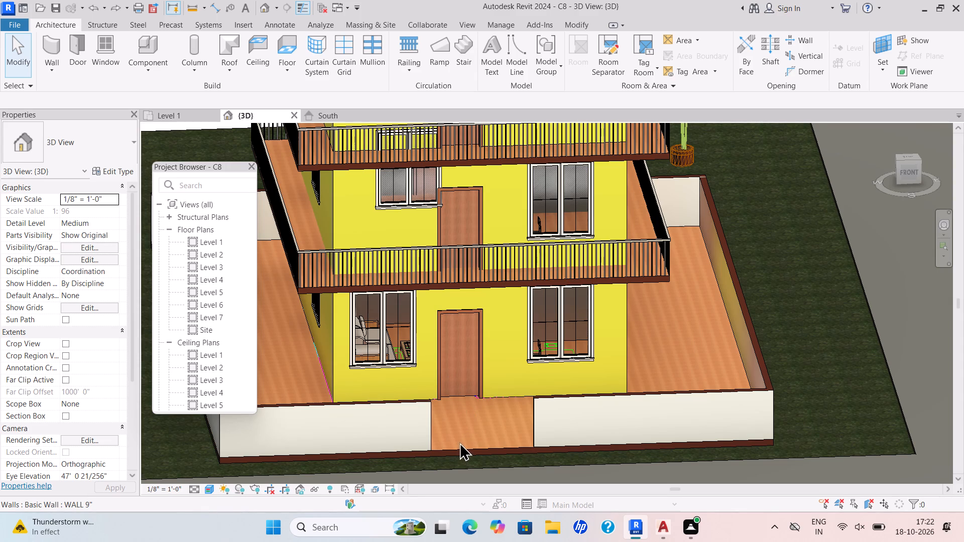
{"action": "key", "text": "ctrl+z"}
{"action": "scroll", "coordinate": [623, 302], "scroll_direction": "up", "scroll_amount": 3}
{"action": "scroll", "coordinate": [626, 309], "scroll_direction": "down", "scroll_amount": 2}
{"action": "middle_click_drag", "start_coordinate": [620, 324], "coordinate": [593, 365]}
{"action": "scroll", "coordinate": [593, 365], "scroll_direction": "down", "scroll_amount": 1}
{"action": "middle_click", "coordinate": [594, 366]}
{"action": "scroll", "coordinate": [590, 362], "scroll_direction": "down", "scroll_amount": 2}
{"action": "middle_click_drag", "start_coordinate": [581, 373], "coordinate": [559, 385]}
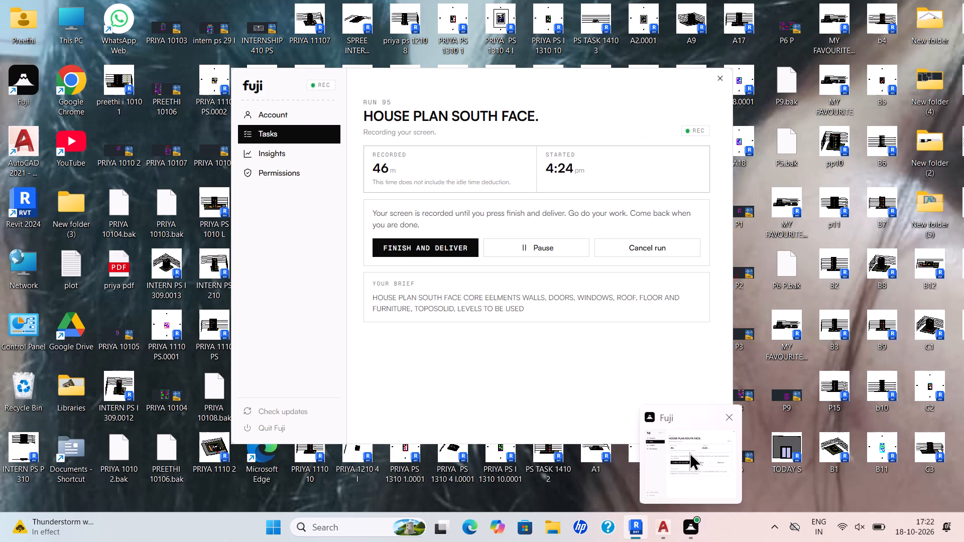
Nudge the misplaced Level 2 front casement window away from the door, to about 3'-6" from the wall corner.
{"action": "scroll", "coordinate": [476, 292], "scroll_direction": "up", "scroll_amount": 5}
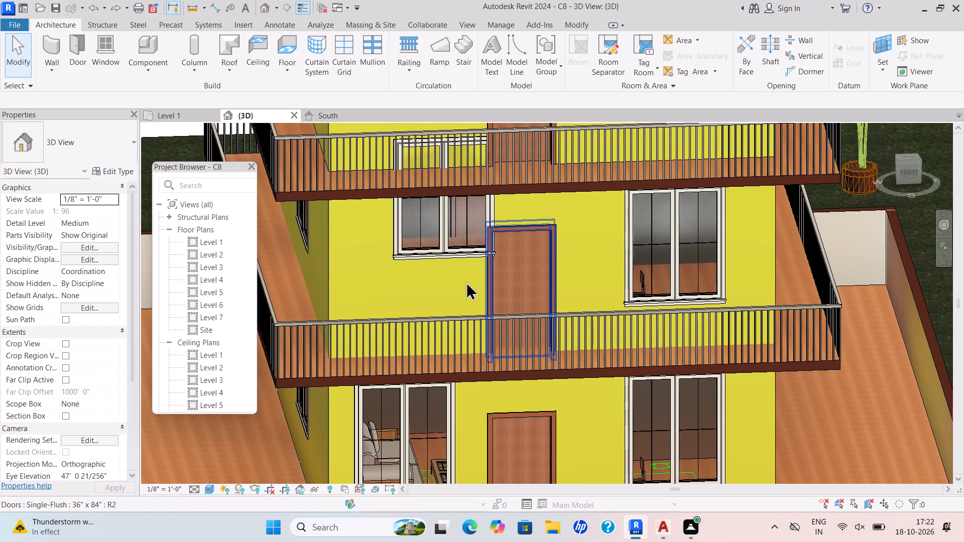
{"action": "scroll", "coordinate": [466, 282], "scroll_direction": "up", "scroll_amount": 14}
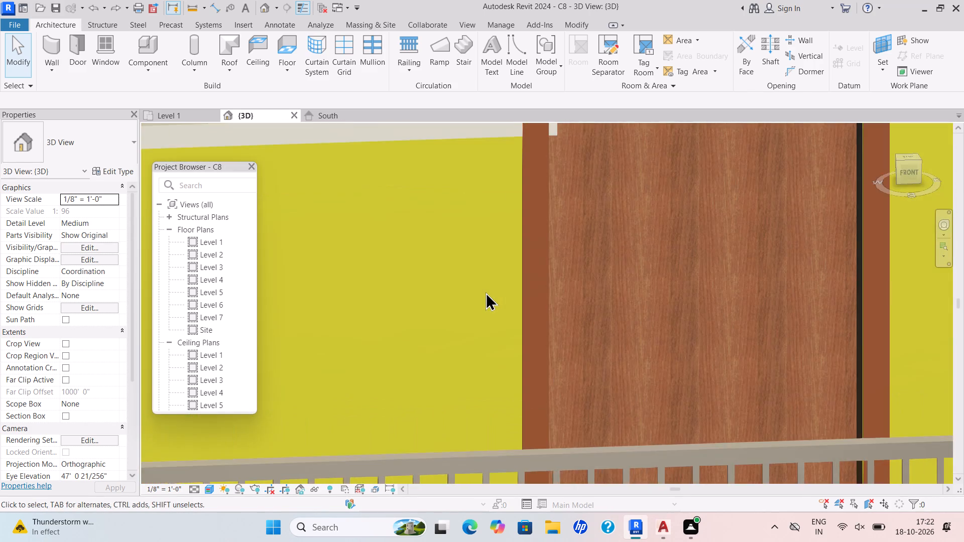
{"action": "scroll", "coordinate": [486, 292], "scroll_direction": "up", "scroll_amount": 2}
{"action": "scroll", "coordinate": [486, 292], "scroll_direction": "down", "scroll_amount": 10}
{"action": "middle_click_drag", "start_coordinate": [469, 315], "coordinate": [441, 358]}
{"action": "scroll", "coordinate": [439, 358], "scroll_direction": "down", "scroll_amount": 1}
{"action": "scroll", "coordinate": [483, 276], "scroll_direction": "up", "scroll_amount": 5}
{"action": "left_click", "coordinate": [438, 272]}
{"action": "scroll", "coordinate": [451, 273], "scroll_direction": "down", "scroll_amount": 8}
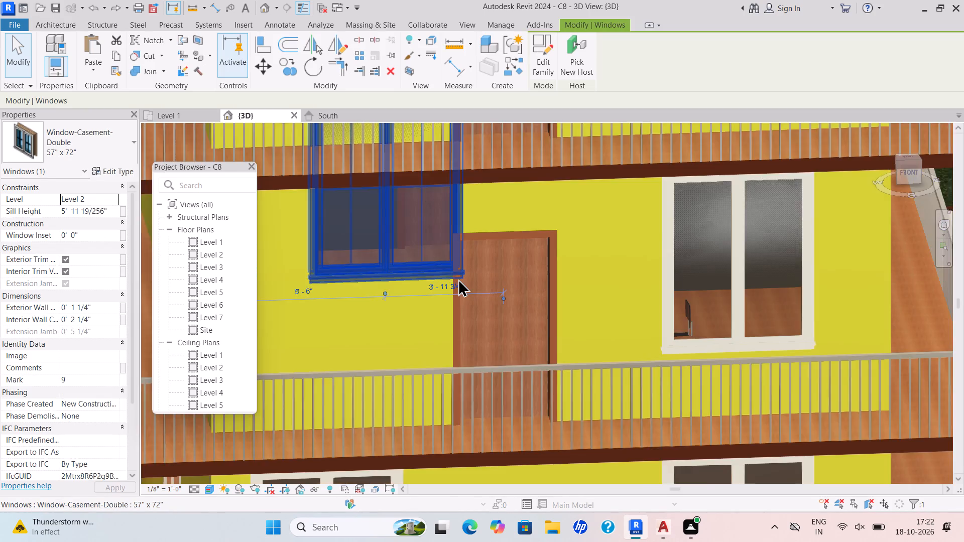
{"action": "scroll", "coordinate": [458, 279], "scroll_direction": "down", "scroll_amount": 4}
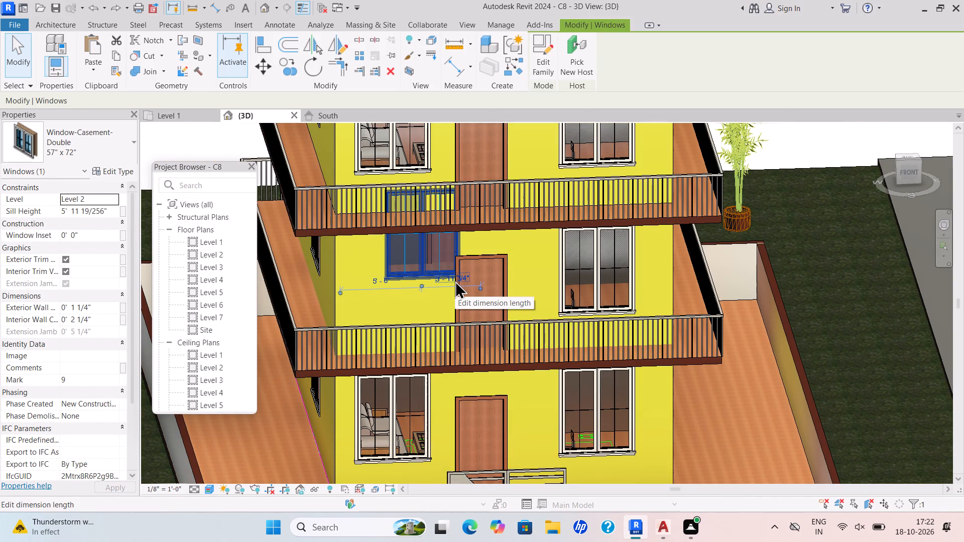
{"action": "key", "text": "Left"}
{"action": "key", "text": "Left"}
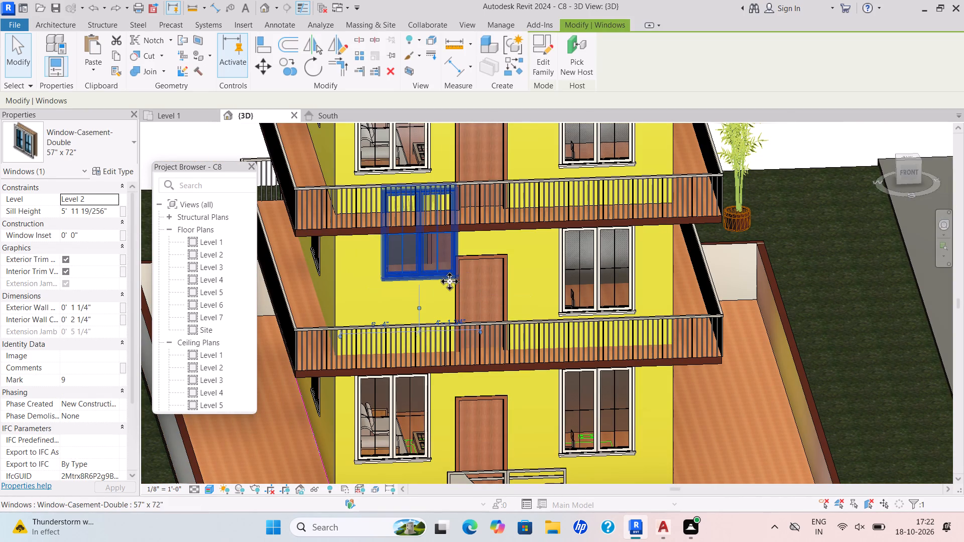
{"action": "key", "text": "Left"}
{"action": "key", "text": "Left"}
{"action": "key", "text": "Left"}
{"action": "key", "text": "Left"}
{"action": "key", "text": "Left"}
{"action": "key", "text": "Left"}
{"action": "key", "text": "Left"}
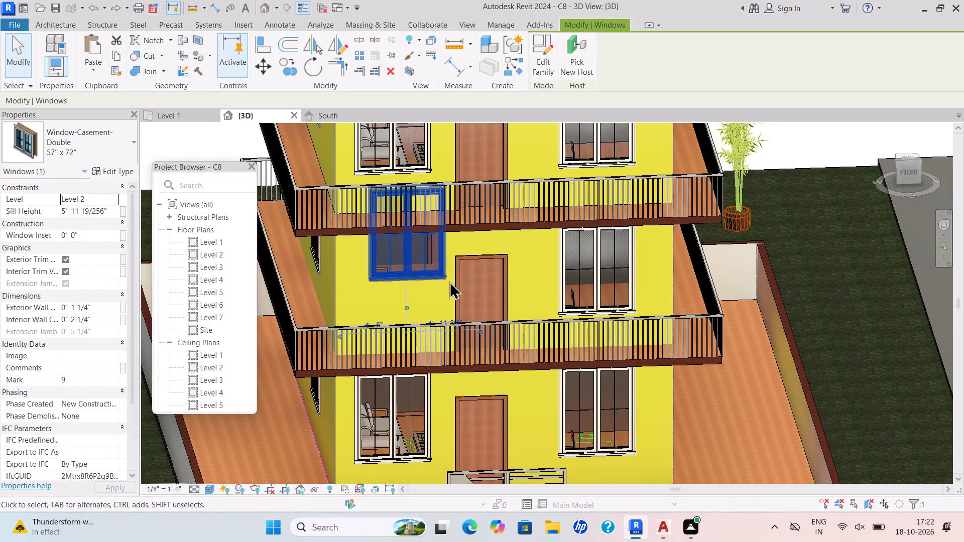
{"action": "key", "text": "Left"}
{"action": "key", "text": "Left"}
{"action": "key", "text": "Left"}
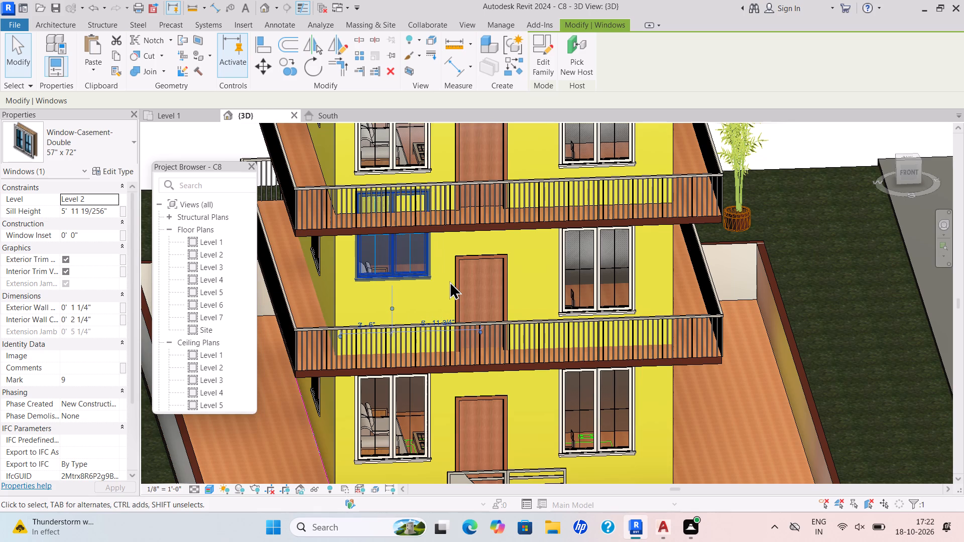
Lower the misplaced Level 2 front window towards the height of its neighbour, to a sill height of about 4'-1".
{"action": "key", "text": "Down"}
{"action": "key", "text": "Down"}
{"action": "key", "text": "Down"}
{"action": "key", "text": "Down"}
{"action": "key", "text": "Down"}
{"action": "key", "text": "Down"}
{"action": "key", "text": "Down"}
{"action": "key", "text": "Down"}
{"action": "key", "text": "Down"}
{"action": "key", "text": "Down"}
{"action": "key", "text": "Down"}
{"action": "key", "text": "Down"}
{"action": "key", "text": "Down"}
{"action": "key", "text": "Down"}
{"action": "key", "text": "Down"}
{"action": "key", "text": "Down"}
{"action": "key", "text": "Down"}
{"action": "key", "text": "Down"}
{"action": "key", "text": "Down"}
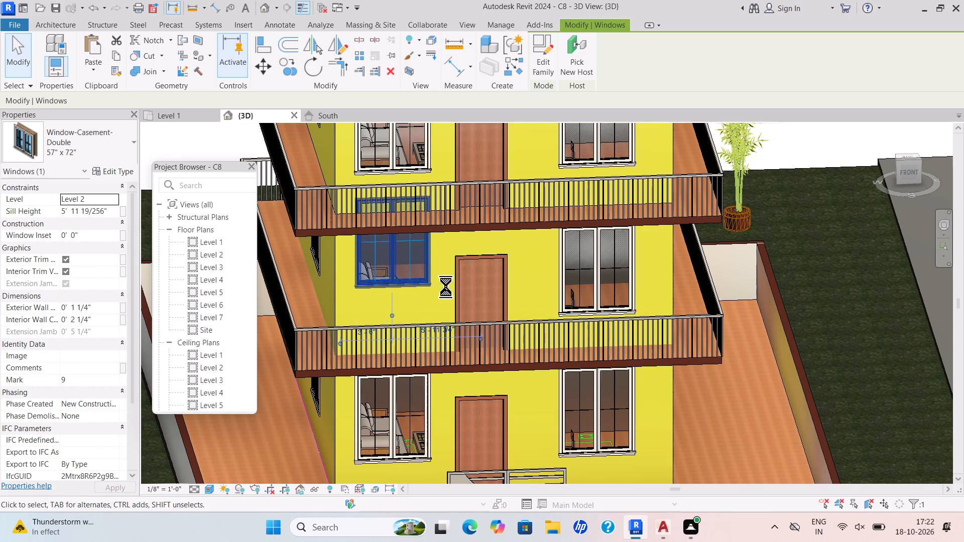
{"action": "key", "text": "Down"}
{"action": "key", "text": "Down"}
{"action": "key", "text": "Down"}
{"action": "key", "text": "Down"}
{"action": "left_click", "coordinate": [445, 288]}
{"action": "key", "text": "Down"}
{"action": "key", "text": "Down"}
{"action": "key", "text": "Down"}
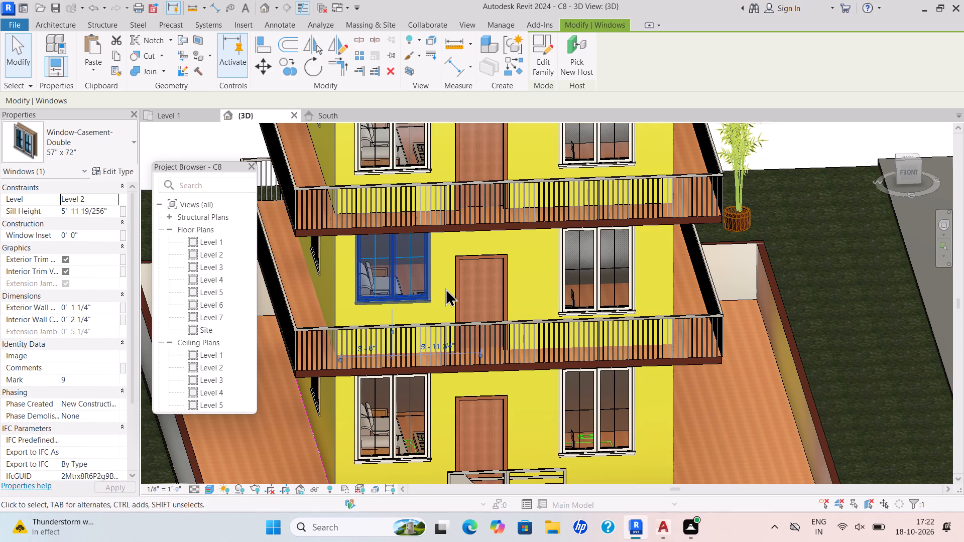
From a near-level front view, lower the Level 2 window beside the door to a sill height of about 2'-7".
{"action": "scroll", "coordinate": [420, 331], "scroll_direction": "down", "scroll_amount": 1}
{"action": "middle_click_drag", "start_coordinate": [420, 331], "coordinate": [455, 226], "text": "shift"}
{"action": "scroll", "coordinate": [455, 226], "scroll_direction": "up", "scroll_amount": 1, "text": "shift"}
{"action": "middle_click_drag", "start_coordinate": [430, 267], "coordinate": [406, 303]}
{"action": "middle_click_drag", "start_coordinate": [434, 259], "coordinate": [417, 286]}
{"action": "middle_click", "coordinate": [416, 287]}
{"action": "middle_click", "coordinate": [415, 288]}
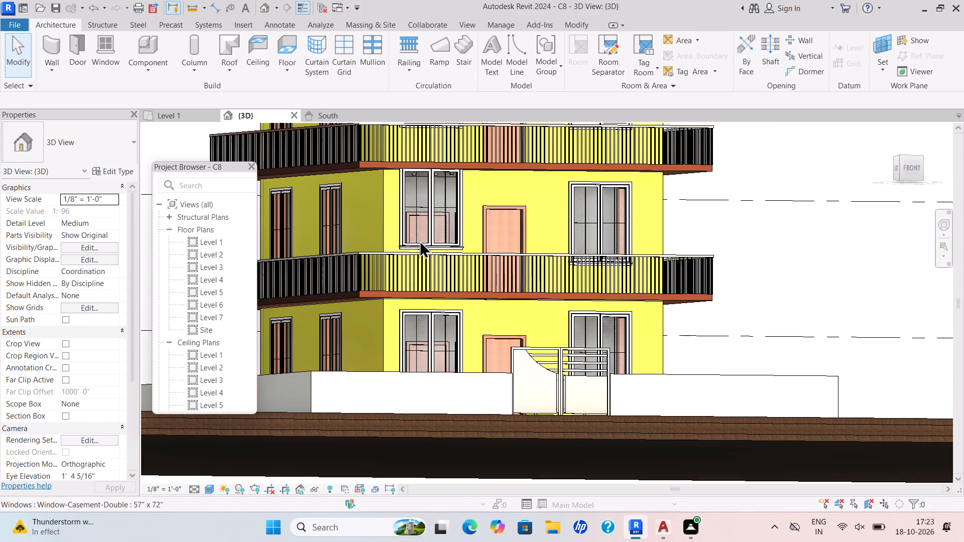
{"action": "left_click", "coordinate": [410, 246]}
{"action": "key", "text": "Down"}
{"action": "key", "text": "Down"}
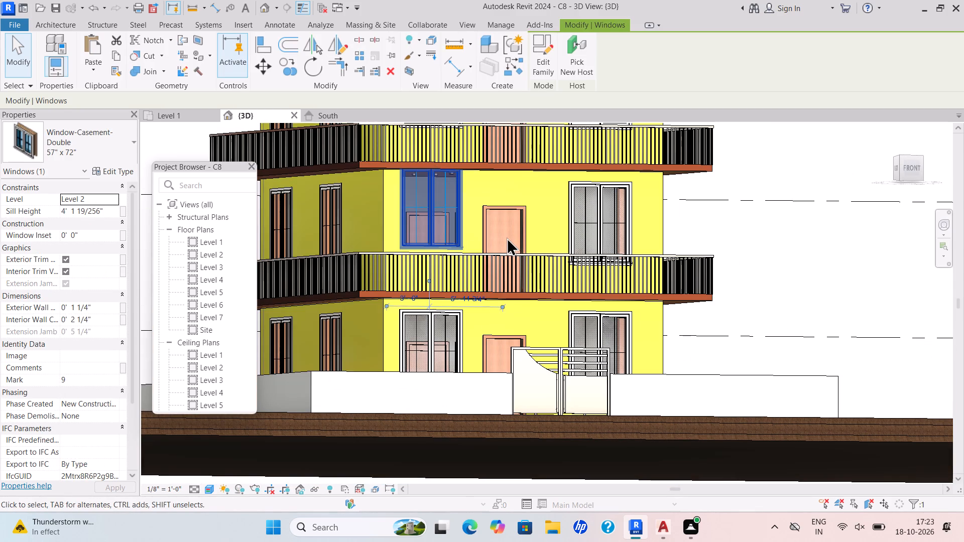
{"action": "key", "text": "Down"}
{"action": "key", "text": "Down"}
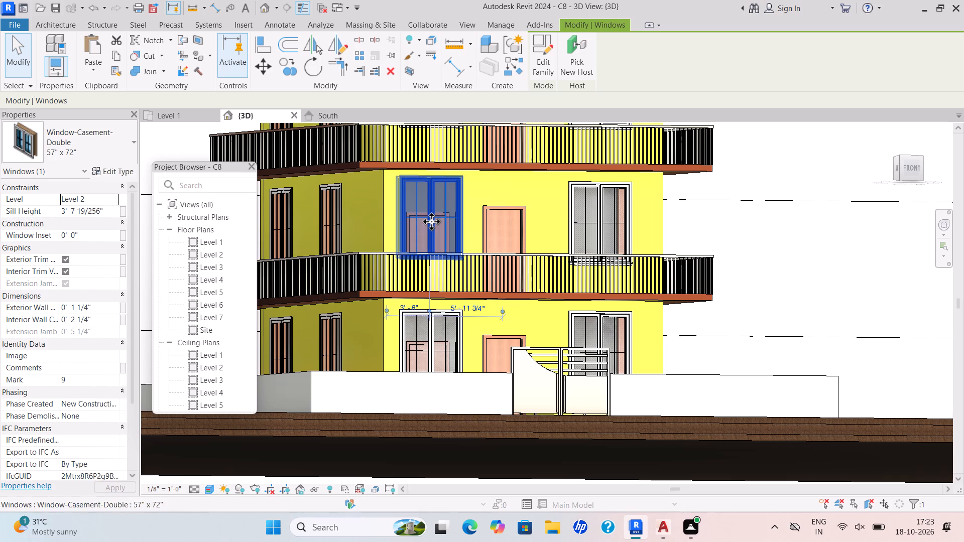
{"action": "key", "text": "Down"}
{"action": "key", "text": "Down"}
{"action": "left_click", "coordinate": [431, 221]}
{"action": "key", "text": "Escape"}
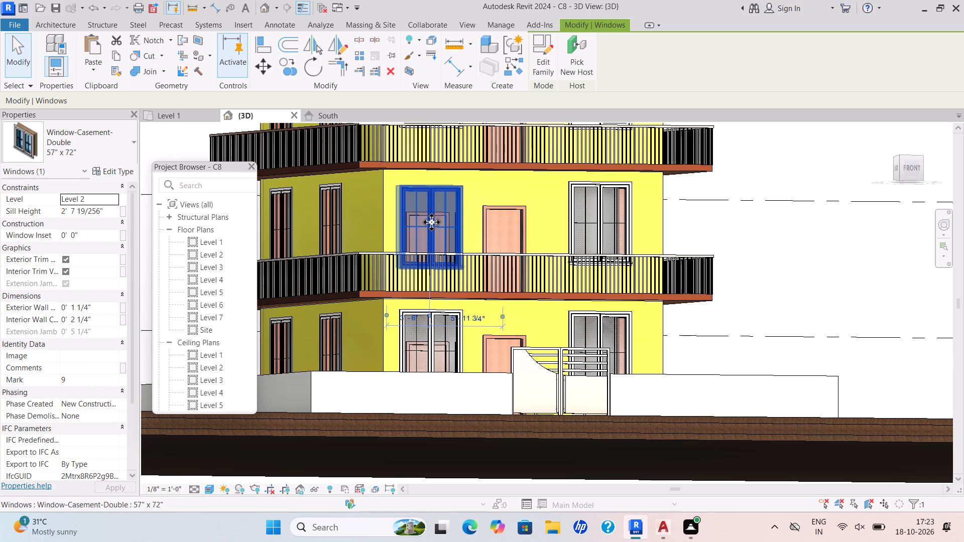
Examine the front facade across all storeys to check the window alignment.
{"action": "scroll", "coordinate": [443, 222], "scroll_direction": "down", "scroll_amount": 7}
{"action": "middle_click_drag", "start_coordinate": [444, 242], "coordinate": [428, 281]}
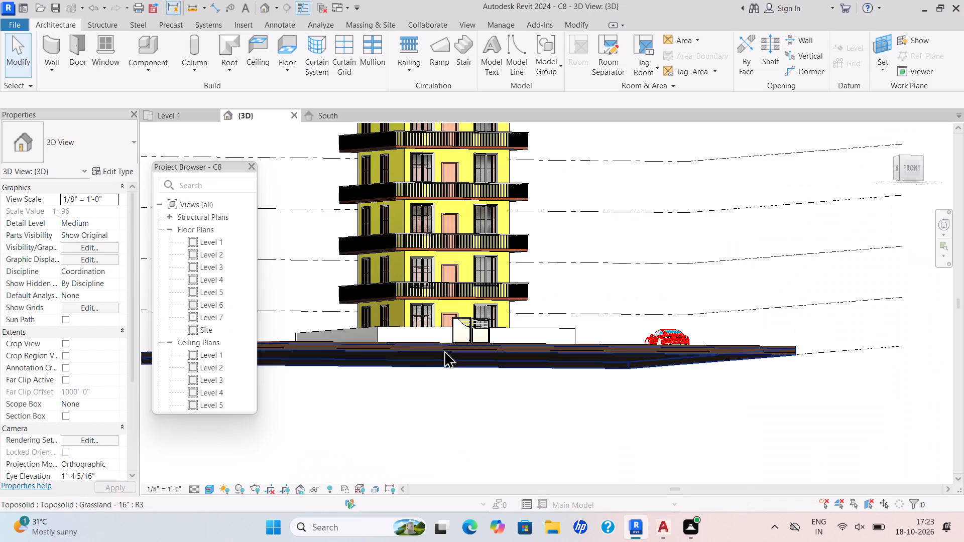
{"action": "scroll", "coordinate": [427, 303], "scroll_direction": "down", "scroll_amount": 2}
{"action": "middle_click_drag", "start_coordinate": [424, 311], "coordinate": [404, 342]}
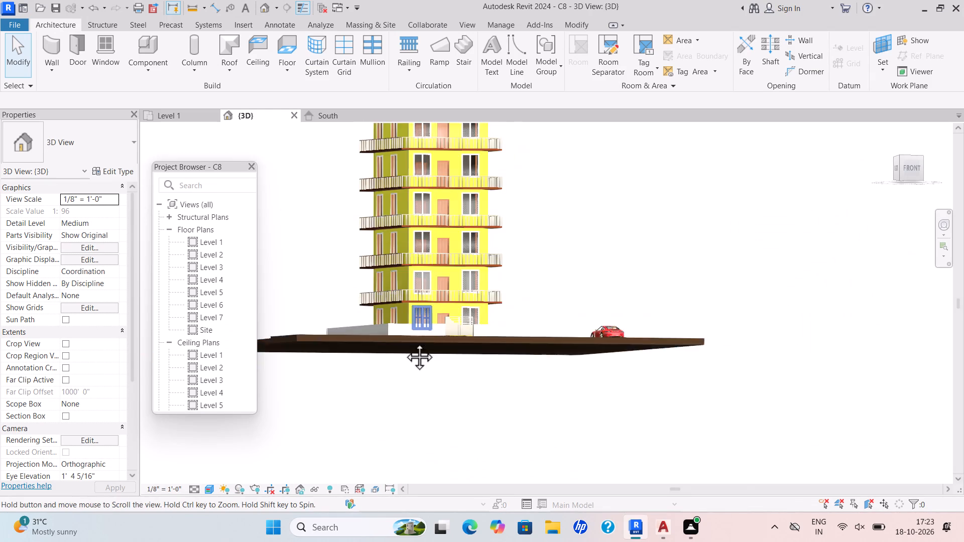
{"action": "middle_click_drag", "start_coordinate": [404, 342], "coordinate": [384, 386]}
{"action": "scroll", "coordinate": [384, 382], "scroll_direction": "down", "scroll_amount": 1}
{"action": "scroll", "coordinate": [391, 374], "scroll_direction": "up", "scroll_amount": 6}
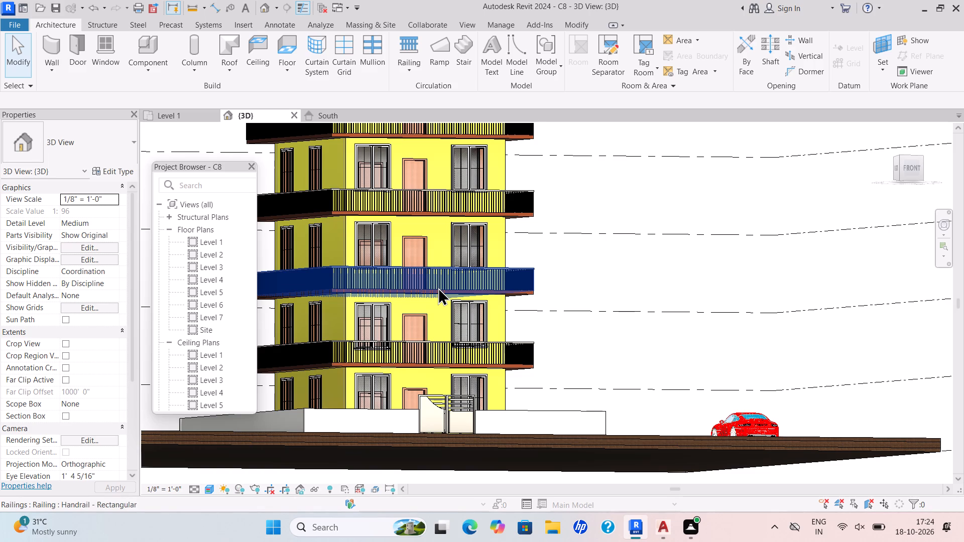
{"action": "key", "text": "period"}
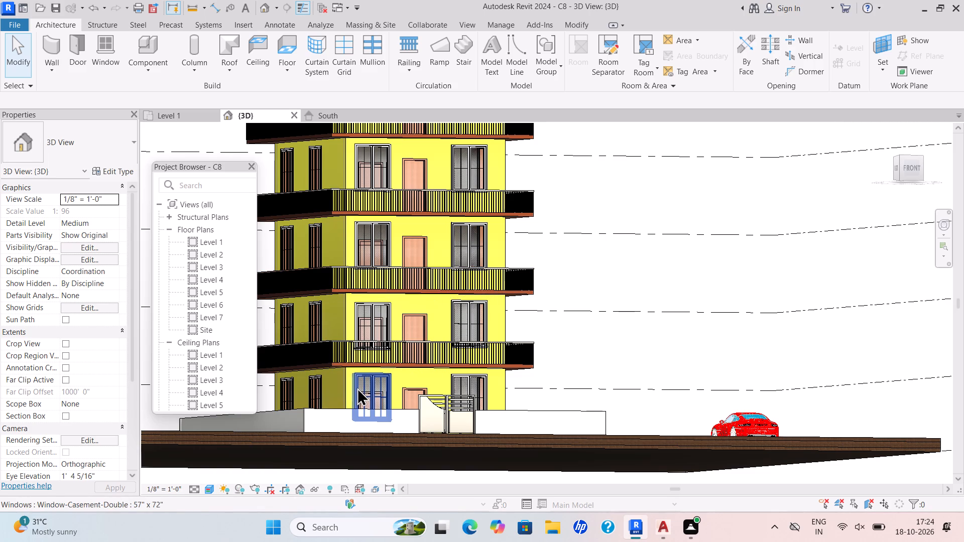
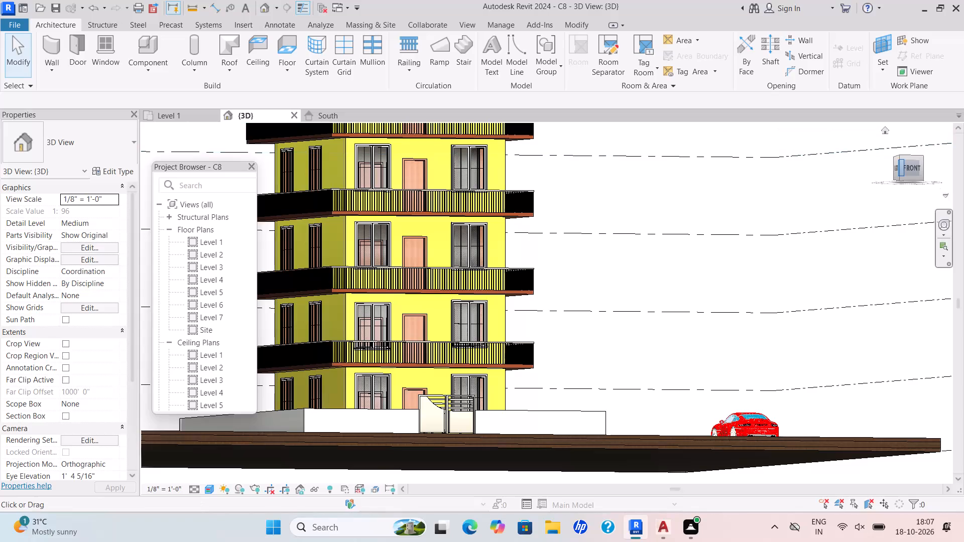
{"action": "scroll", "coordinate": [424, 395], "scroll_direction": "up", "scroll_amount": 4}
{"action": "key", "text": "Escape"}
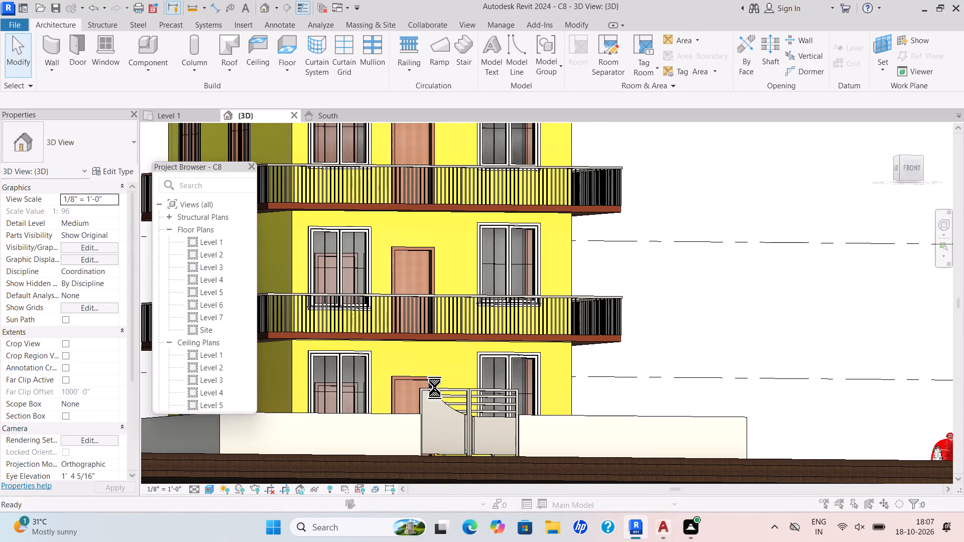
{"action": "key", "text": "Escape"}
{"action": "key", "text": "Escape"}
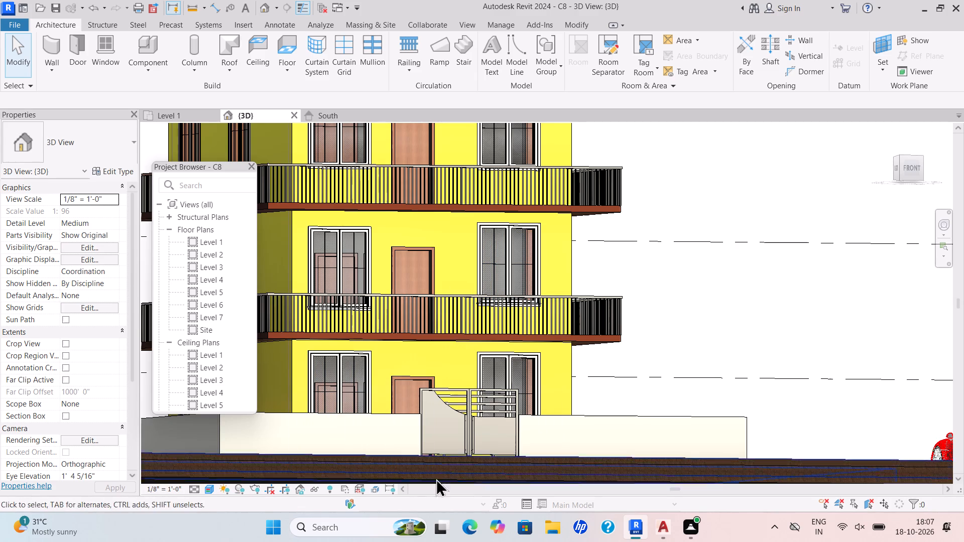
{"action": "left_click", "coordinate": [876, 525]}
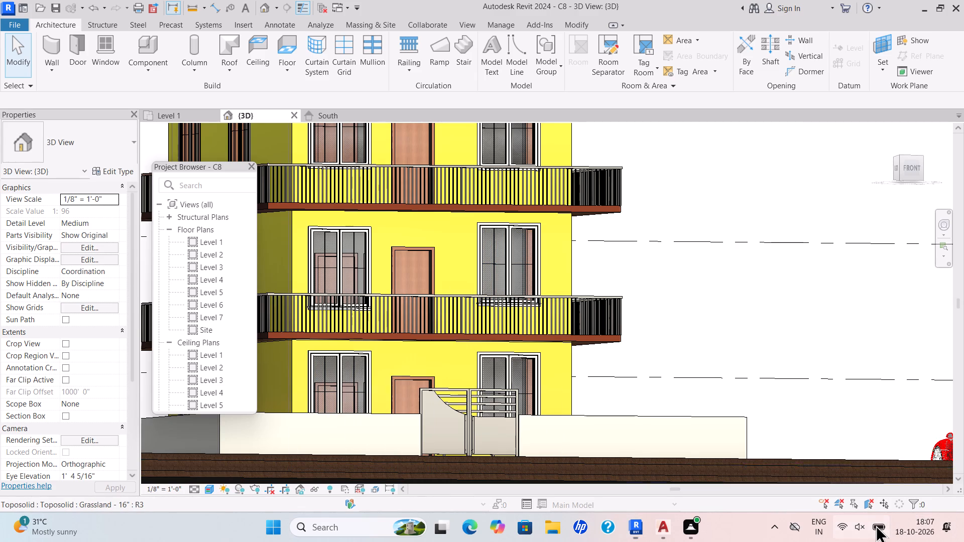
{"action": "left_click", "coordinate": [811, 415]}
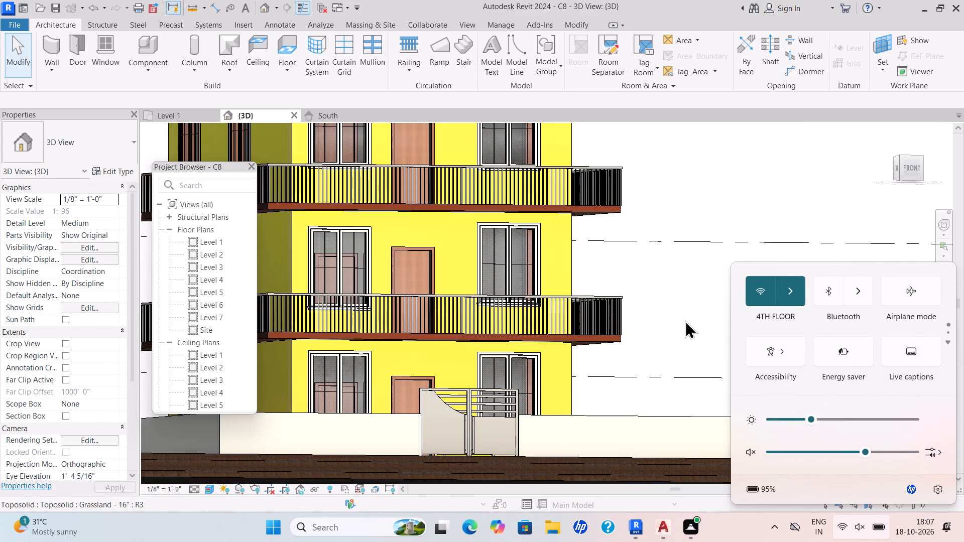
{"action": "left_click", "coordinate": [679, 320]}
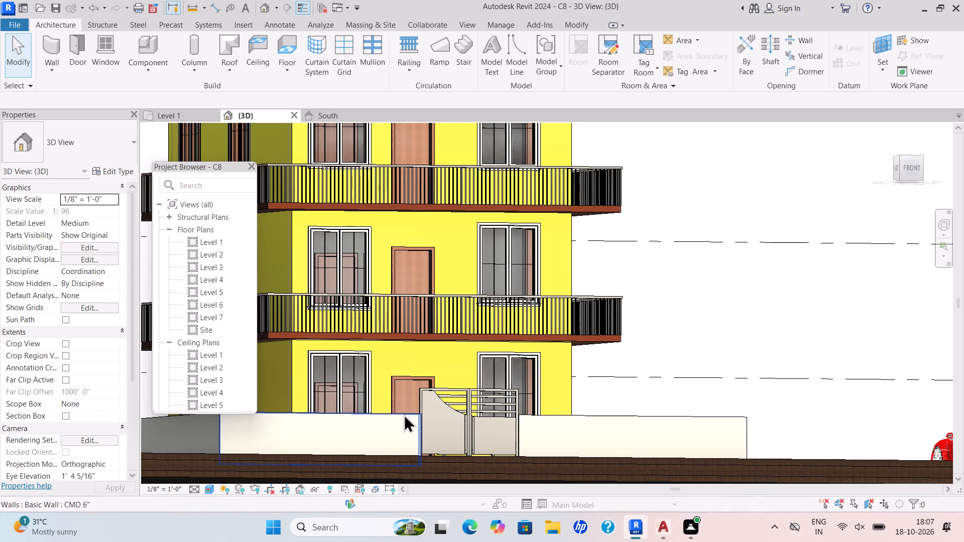
Start an in-place model component in the Generic Models category, keeping the default name.
{"action": "left_click", "coordinate": [148, 71]}
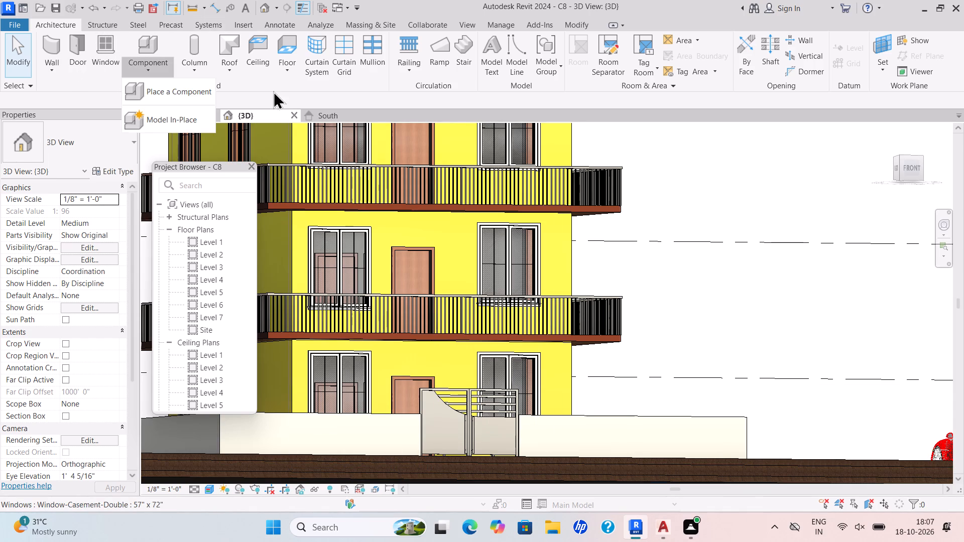
{"action": "left_click", "coordinate": [158, 122]}
{"action": "scroll", "coordinate": [468, 257], "scroll_direction": "down", "scroll_amount": 7}
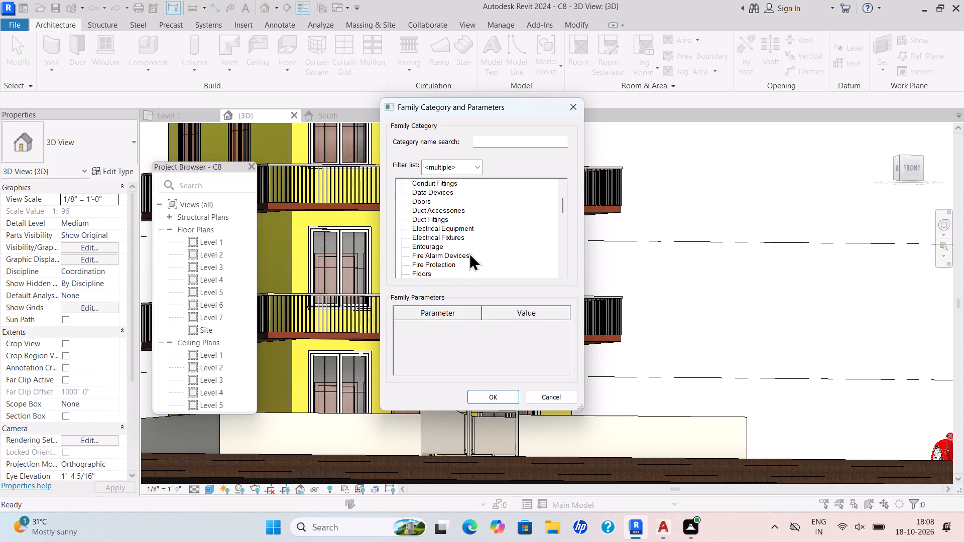
{"action": "scroll", "coordinate": [468, 252], "scroll_direction": "down", "scroll_amount": 4}
{"action": "left_click", "coordinate": [446, 272]}
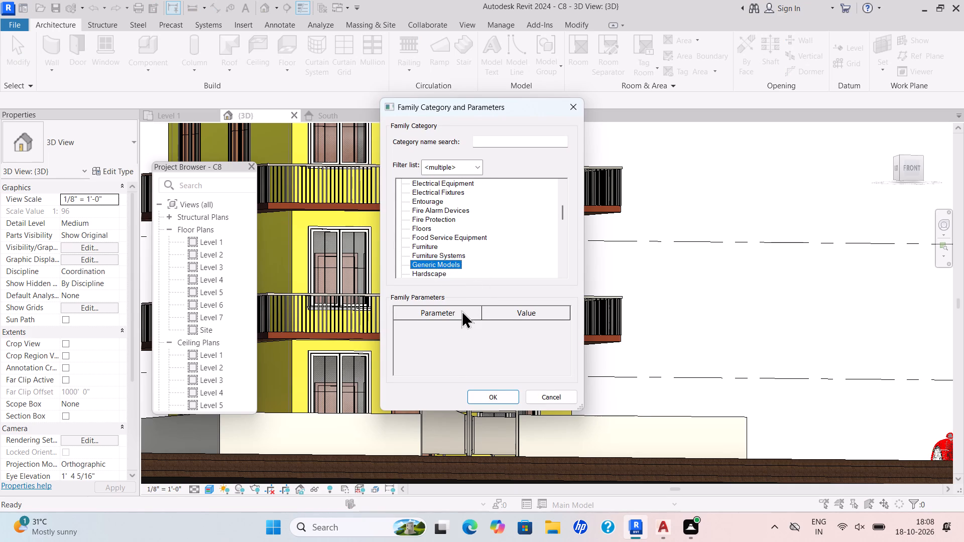
{"action": "left_click", "coordinate": [491, 394]}
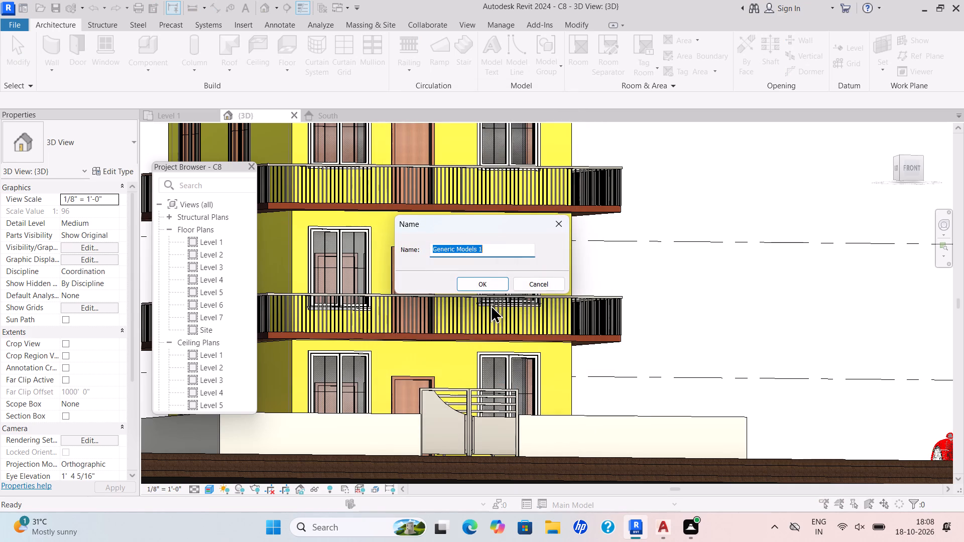
{"action": "left_click", "coordinate": [492, 281]}
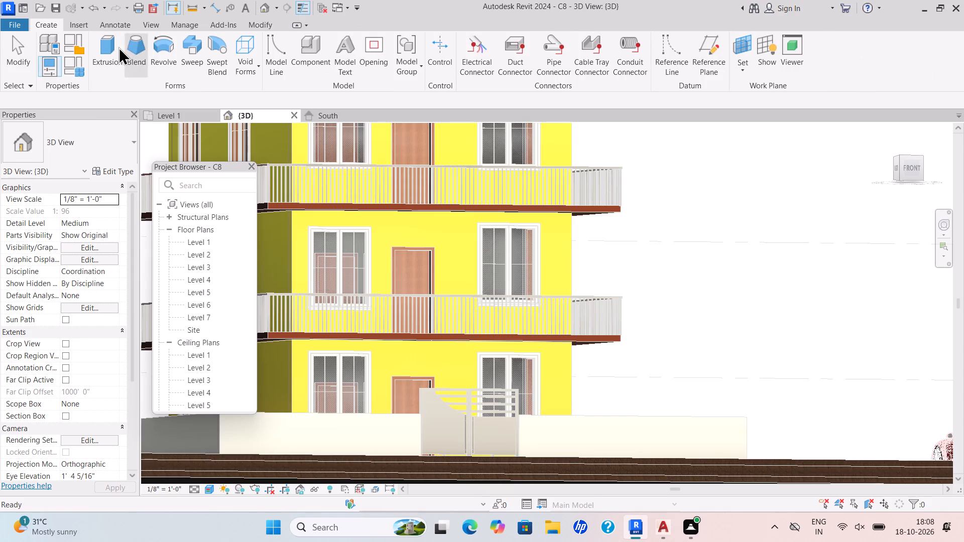
Start a solid extrusion and pick the front compound wall's face beside the gate as its work plane.
{"action": "left_click", "coordinate": [113, 46]}
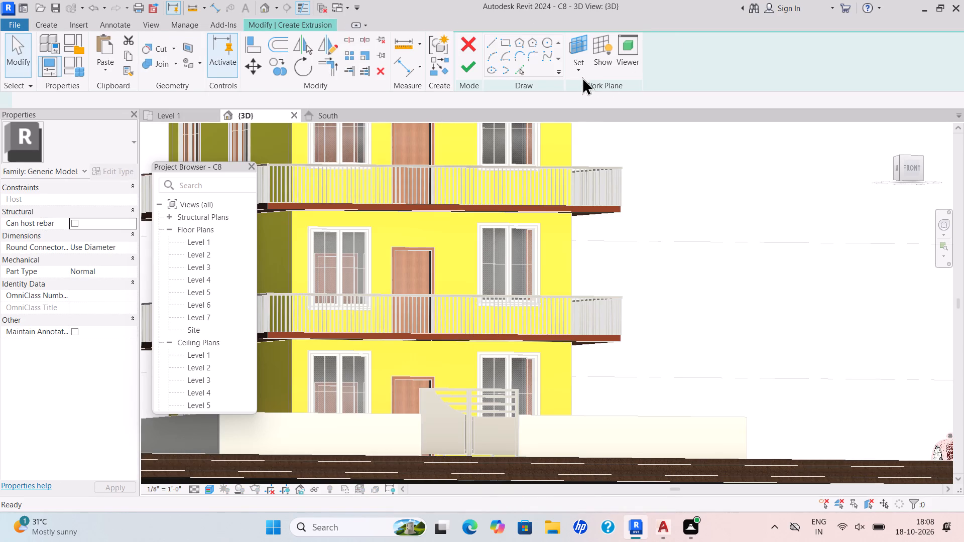
{"action": "left_click", "coordinate": [581, 72]}
{"action": "left_click", "coordinate": [616, 119]}
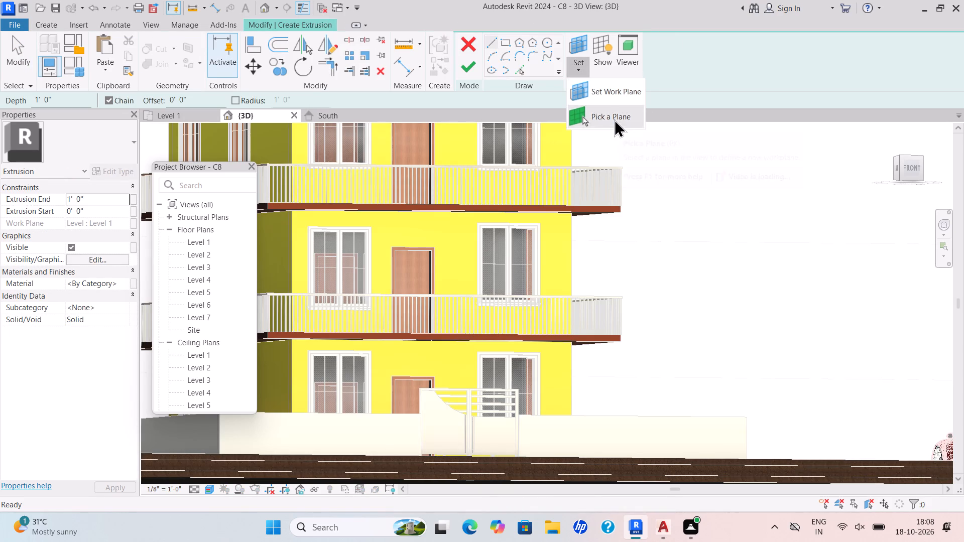
{"action": "middle_click_drag", "start_coordinate": [407, 349], "coordinate": [547, 327]}
{"action": "scroll", "coordinate": [469, 388], "scroll_direction": "up", "scroll_amount": 2}
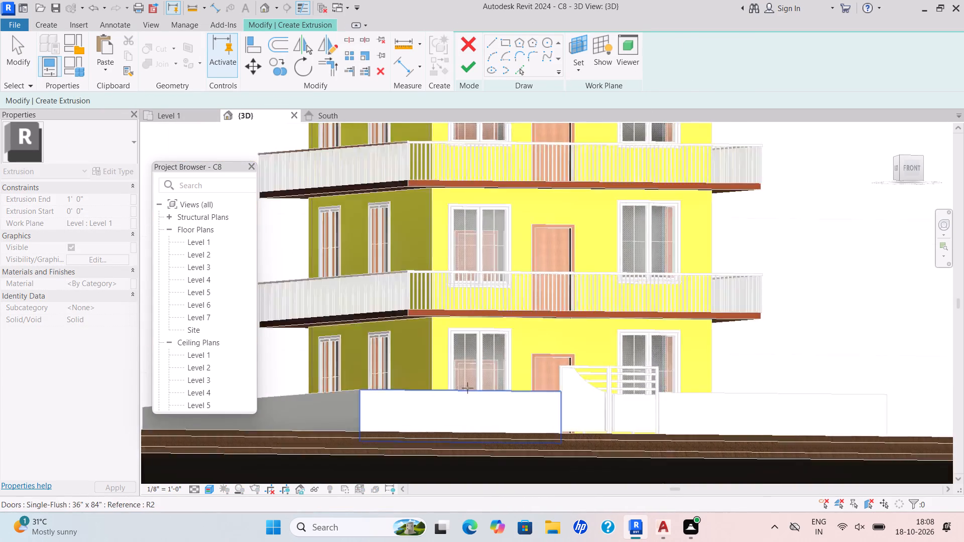
{"action": "scroll", "coordinate": [467, 388], "scroll_direction": "up", "scroll_amount": 2}
{"action": "left_click", "coordinate": [457, 395]}
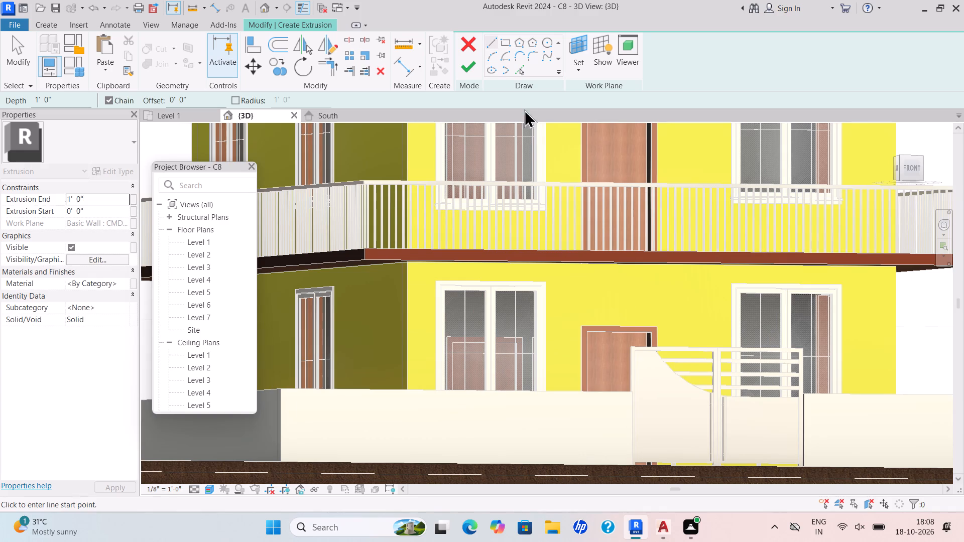
Sketch a six-sided polygon of about 1'-2" radius near the front compound wall's outer end and finish it as a 1'-0" deep extrusion.
{"action": "scroll", "coordinate": [474, 332], "scroll_direction": "up", "scroll_amount": 3}
{"action": "middle_click_drag", "start_coordinate": [496, 338], "coordinate": [430, 388], "text": "shift"}
{"action": "scroll", "coordinate": [479, 348], "scroll_direction": "down", "scroll_amount": 1, "text": "shift"}
{"action": "scroll", "coordinate": [420, 364], "scroll_direction": "down", "scroll_amount": 1}
{"action": "middle_click_drag", "start_coordinate": [419, 364], "coordinate": [455, 297]}
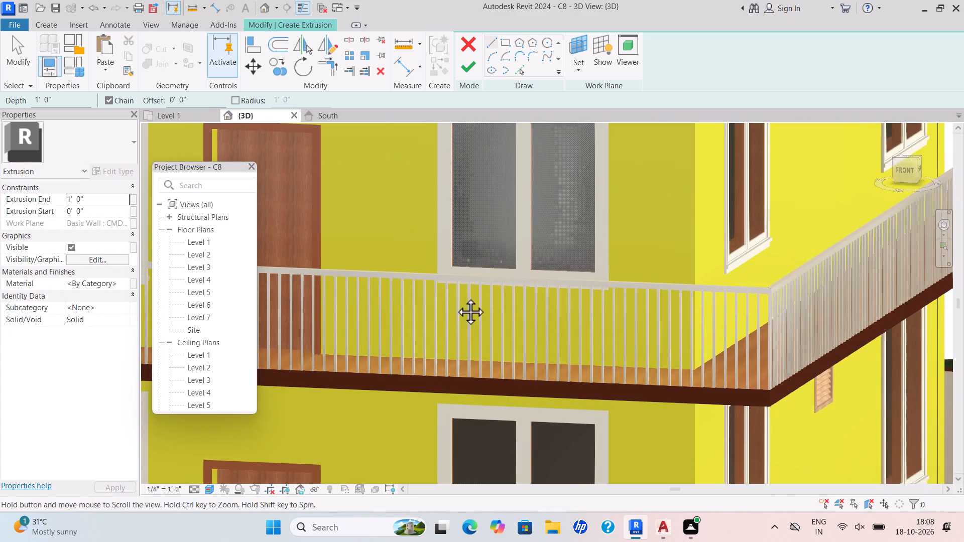
{"action": "scroll", "coordinate": [455, 297], "scroll_direction": "down", "scroll_amount": 2}
{"action": "middle_click_drag", "start_coordinate": [455, 297], "coordinate": [492, 262]}
{"action": "middle_click_drag", "start_coordinate": [418, 333], "coordinate": [476, 323]}
{"action": "middle_click_drag", "start_coordinate": [456, 388], "coordinate": [494, 360]}
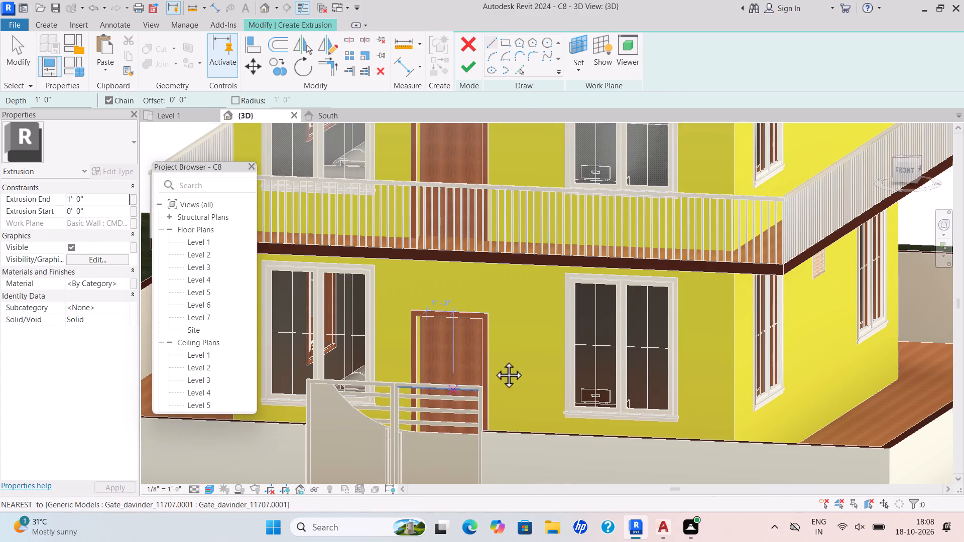
{"action": "middle_click_drag", "start_coordinate": [494, 360], "coordinate": [566, 326]}
{"action": "middle_click_drag", "start_coordinate": [417, 367], "coordinate": [535, 369]}
{"action": "middle_click_drag", "start_coordinate": [499, 363], "coordinate": [513, 365]}
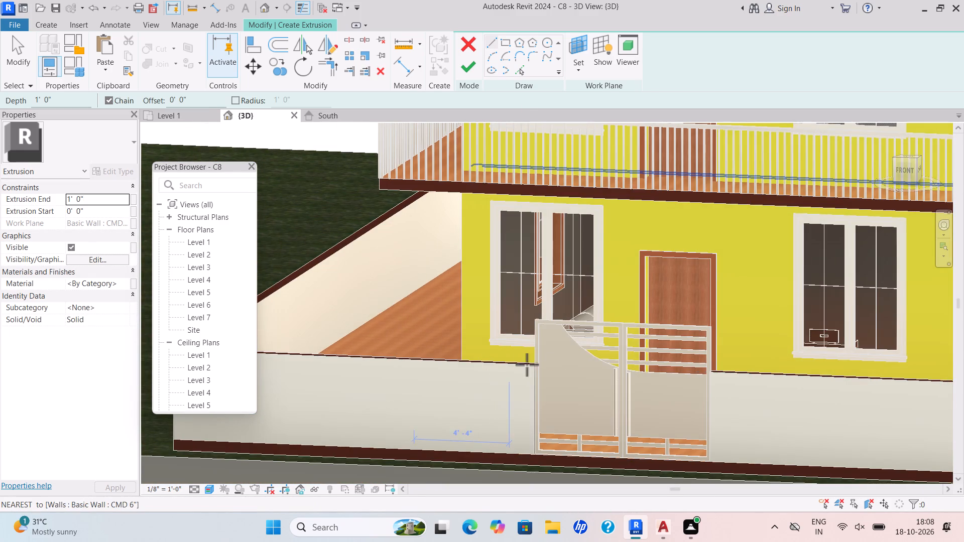
{"action": "middle_click_drag", "start_coordinate": [559, 366], "coordinate": [631, 380]}
{"action": "scroll", "coordinate": [454, 399], "scroll_direction": "up", "scroll_amount": 1}
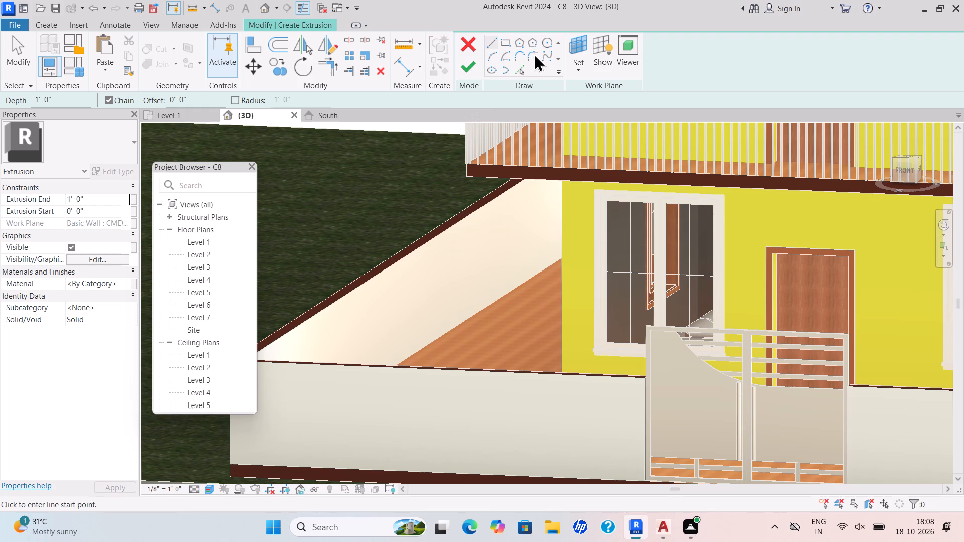
{"action": "left_click", "coordinate": [521, 42]}
{"action": "scroll", "coordinate": [265, 425], "scroll_direction": "up", "scroll_amount": 1}
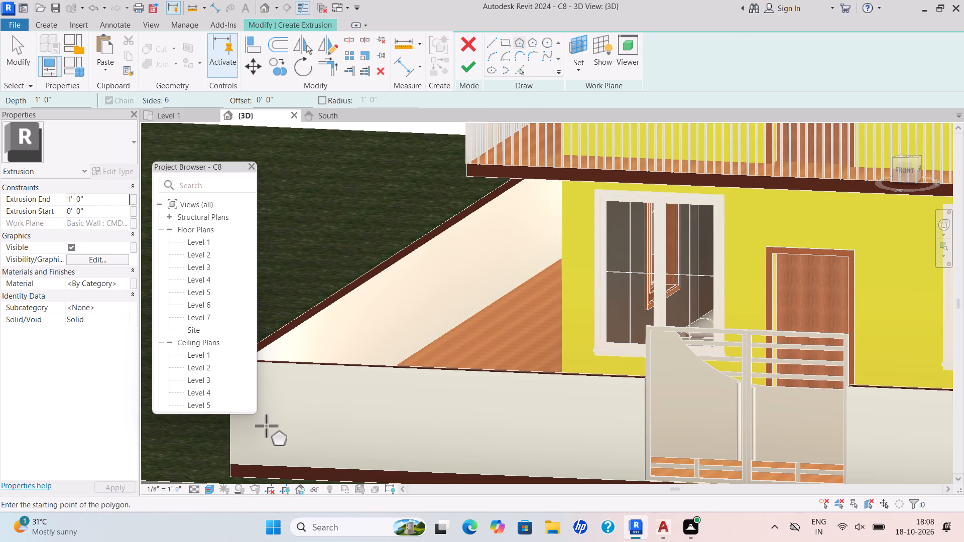
{"action": "scroll", "coordinate": [266, 426], "scroll_direction": "up", "scroll_amount": 5}
{"action": "scroll", "coordinate": [291, 420], "scroll_direction": "down", "scroll_amount": 5}
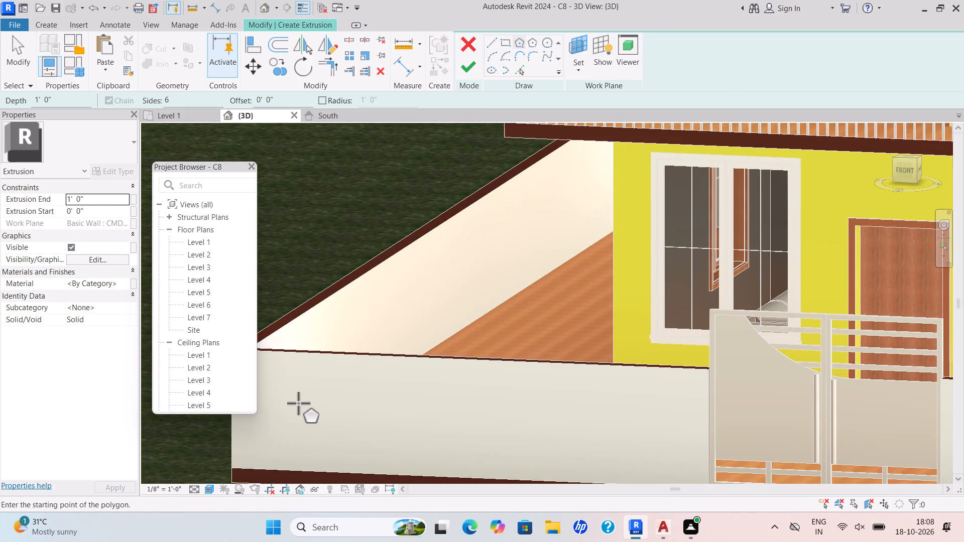
{"action": "left_click_drag", "start_coordinate": [298, 403], "coordinate": [306, 410]}
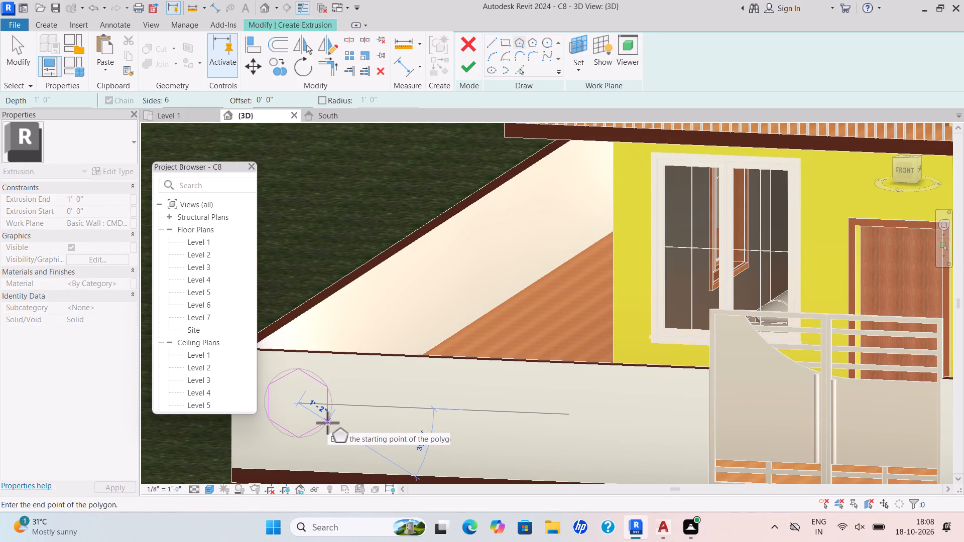
{"action": "left_click", "coordinate": [327, 423]}
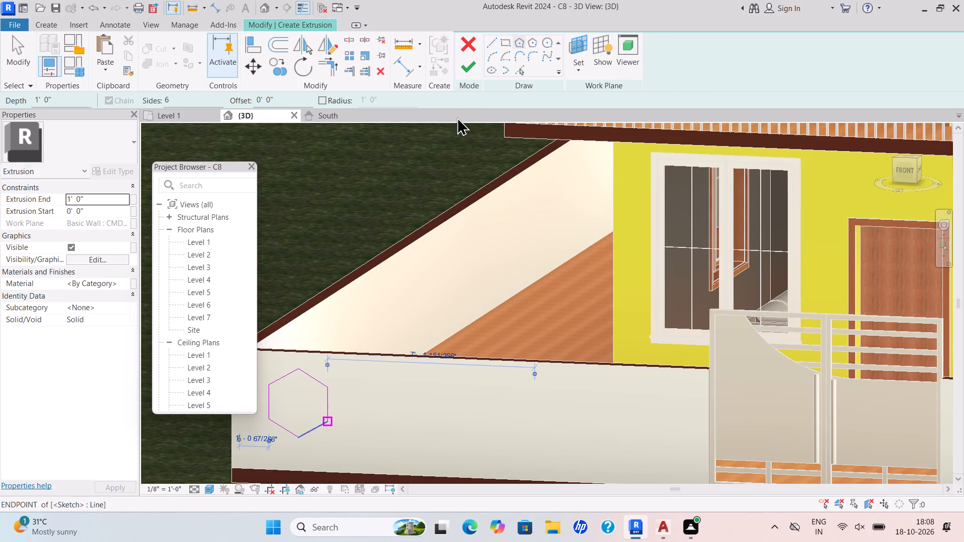
{"action": "left_click", "coordinate": [470, 67]}
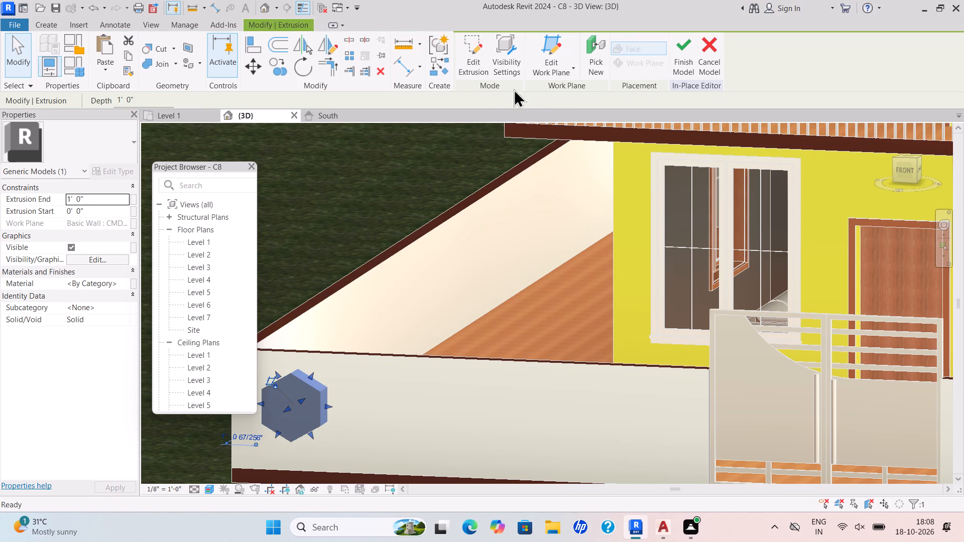
In the South elevation, make multiple copies of the hexagonal extrusion horizontally towards the gate, about 5'-0" and another 6'-0" along the wall.
{"action": "left_click", "coordinate": [333, 117]}
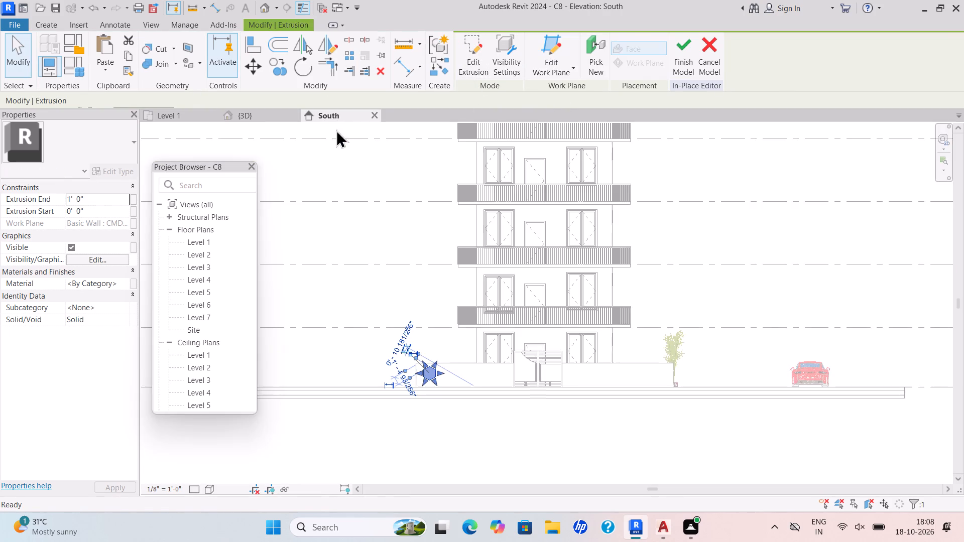
{"action": "scroll", "coordinate": [373, 316], "scroll_direction": "down", "scroll_amount": 2}
{"action": "left_click", "coordinate": [464, 358]}
{"action": "scroll", "coordinate": [464, 358], "scroll_direction": "up", "scroll_amount": 3}
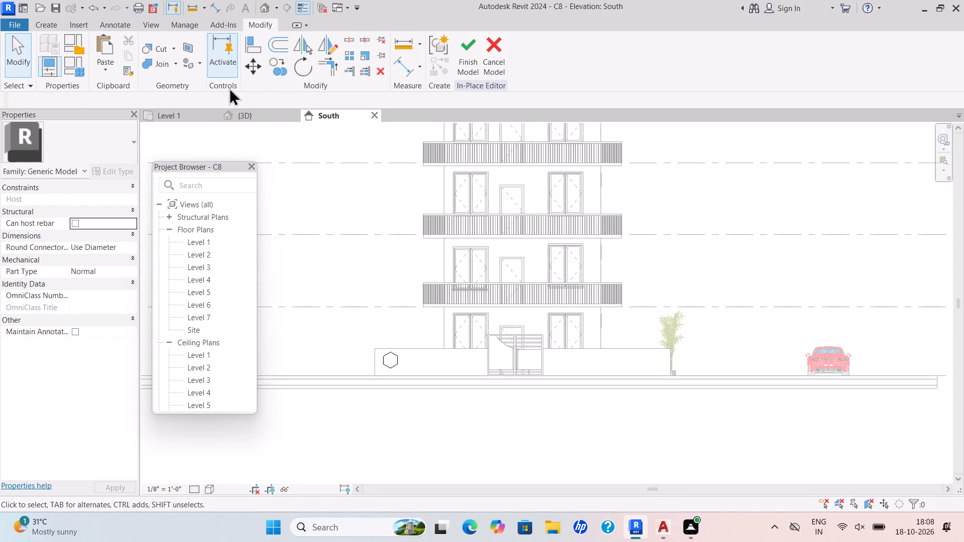
{"action": "left_click", "coordinate": [277, 69]}
{"action": "scroll", "coordinate": [395, 370], "scroll_direction": "up", "scroll_amount": 6}
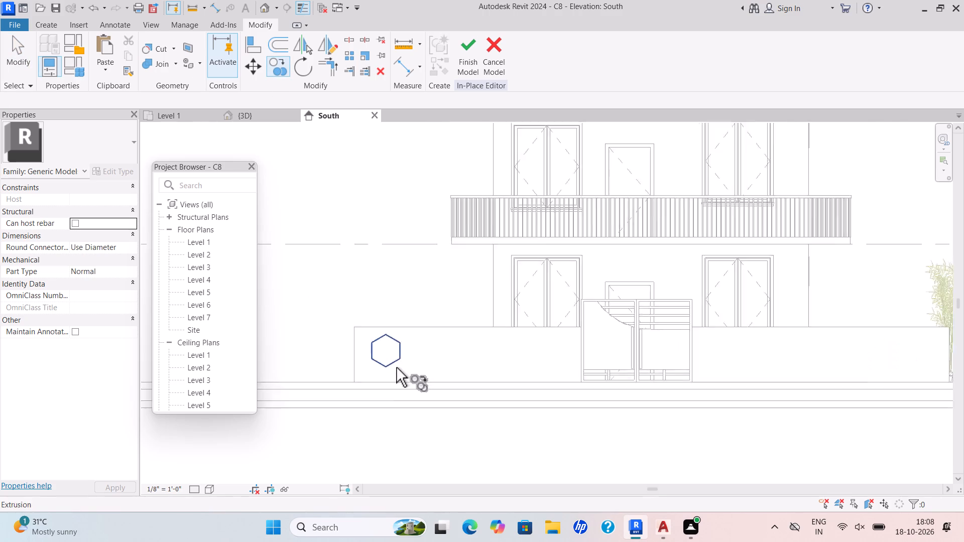
{"action": "scroll", "coordinate": [396, 367], "scroll_direction": "up", "scroll_amount": 2}
{"action": "left_click", "coordinate": [398, 358]}
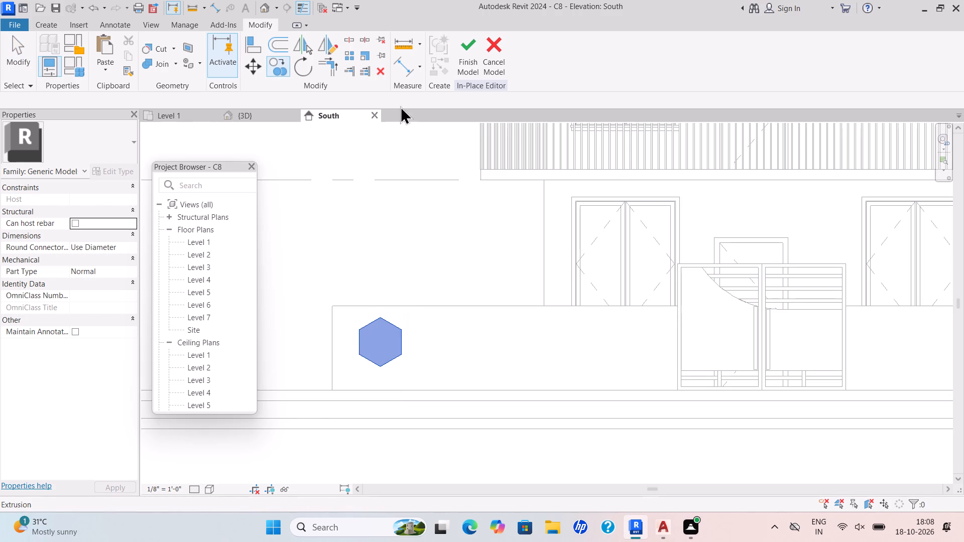
{"action": "left_click", "coordinate": [275, 69]}
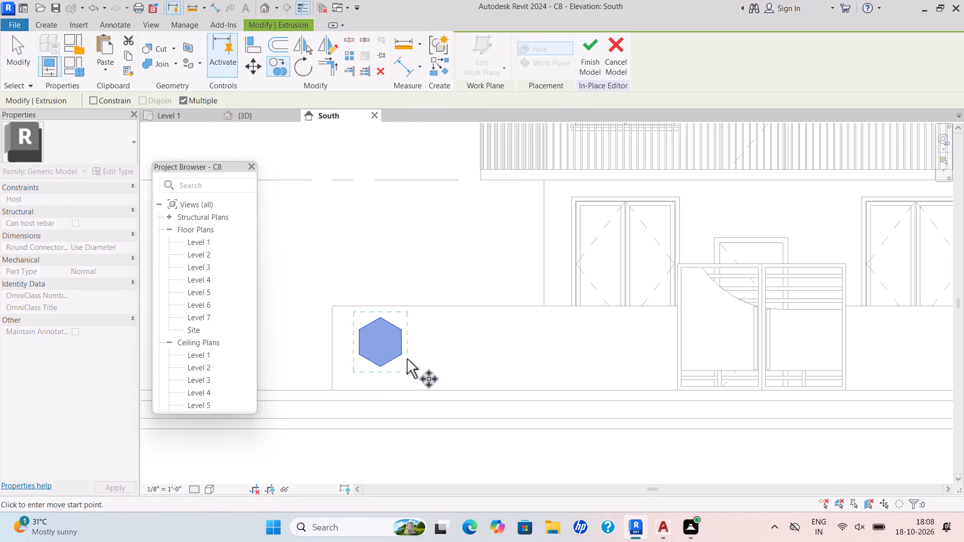
{"action": "left_click_drag", "start_coordinate": [407, 359], "coordinate": [414, 362]}
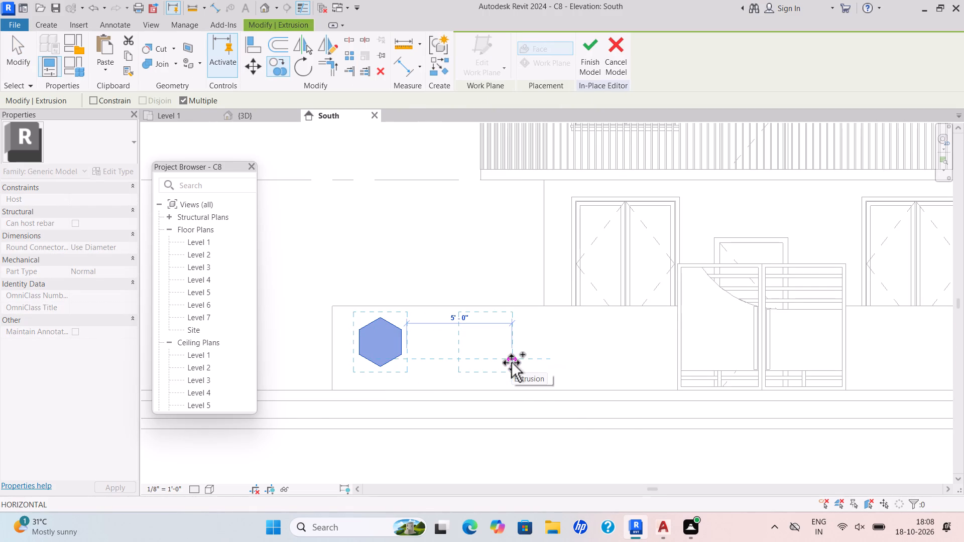
{"action": "left_click", "coordinate": [511, 362]}
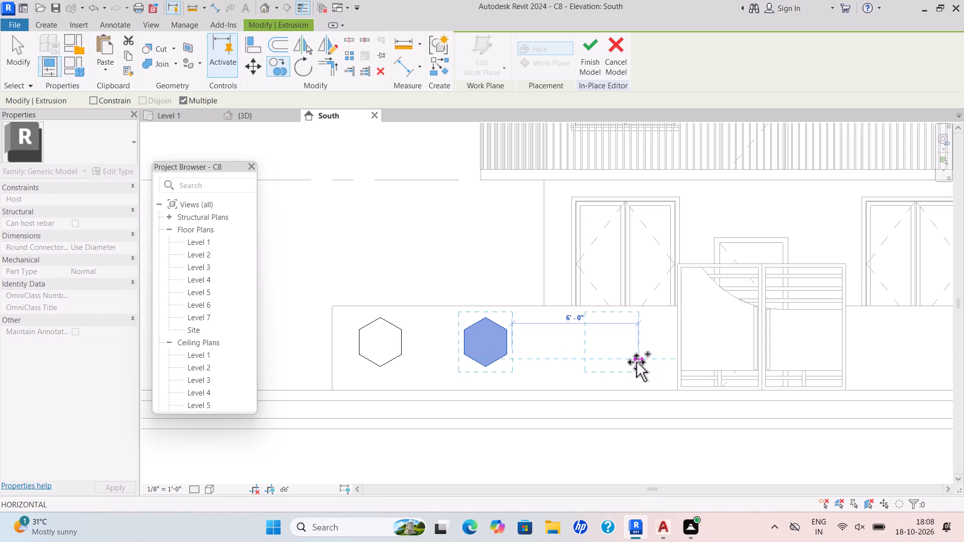
{"action": "left_click", "coordinate": [636, 362]}
Continue copying the hexagon past the gate, placing the first copy about 13'-6" on and two more along the remaining front wall.
{"action": "scroll", "coordinate": [697, 368], "scroll_direction": "down", "scroll_amount": 1}
{"action": "middle_click_drag", "start_coordinate": [695, 368], "coordinate": [471, 340]}
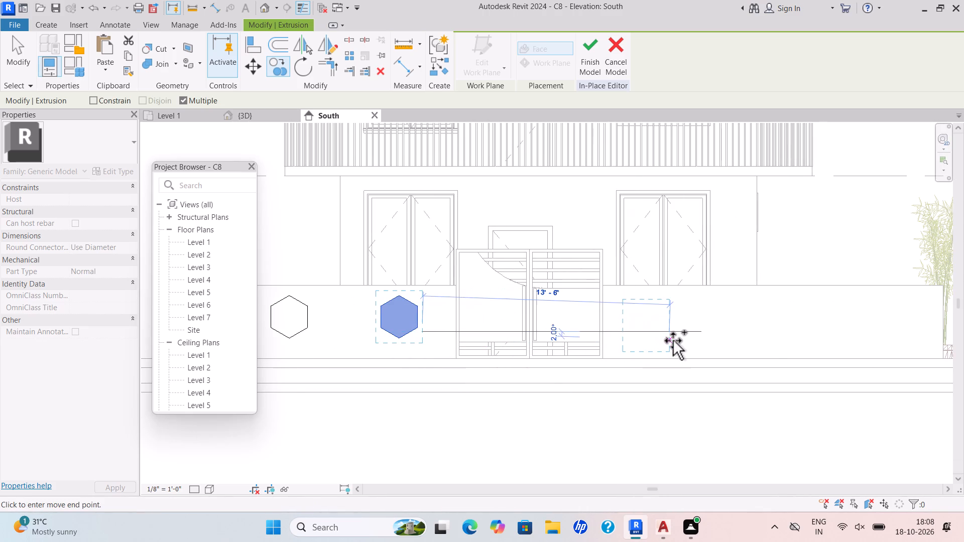
{"action": "left_click", "coordinate": [673, 340]}
{"action": "scroll", "coordinate": [743, 339], "scroll_direction": "down", "scroll_amount": 1}
{"action": "middle_click_drag", "start_coordinate": [740, 339], "coordinate": [639, 311]}
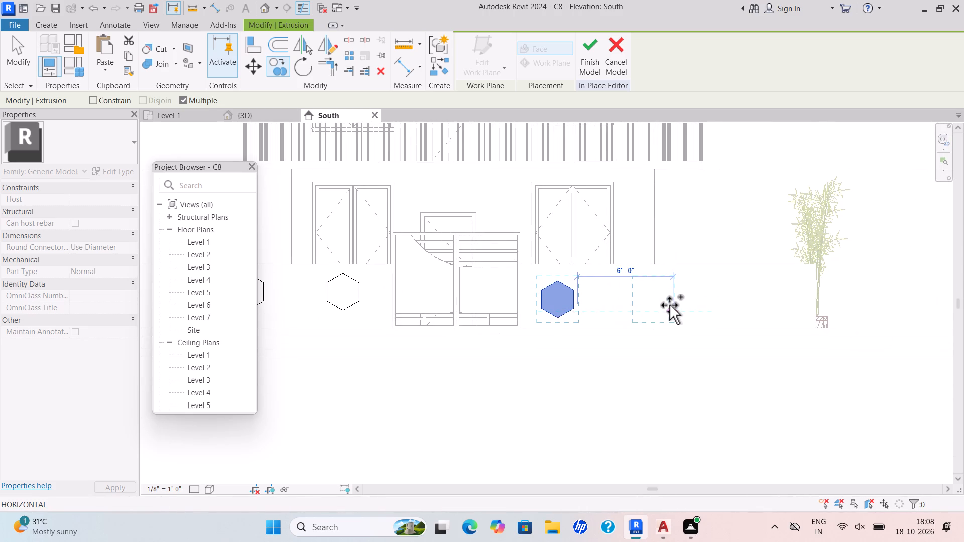
{"action": "left_click", "coordinate": [667, 306]}
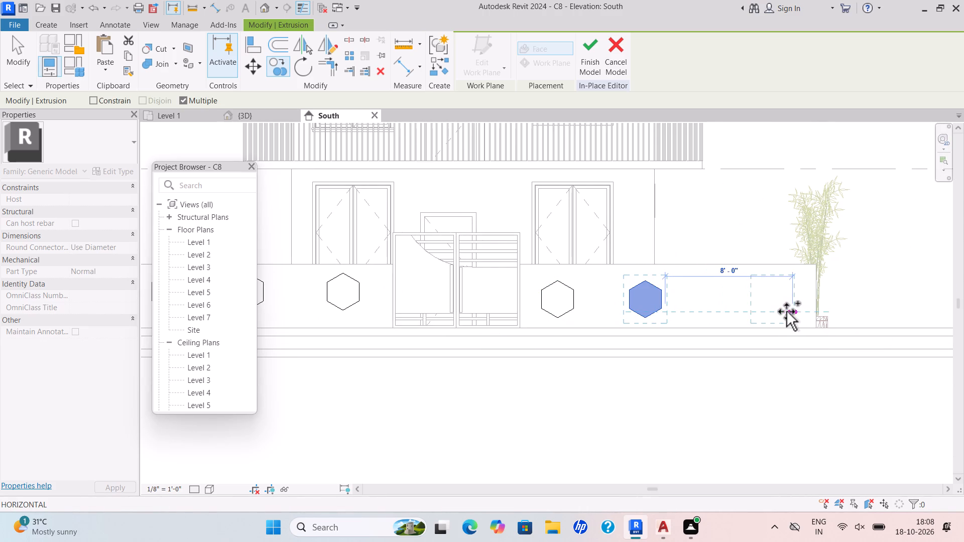
{"action": "left_click", "coordinate": [777, 311]}
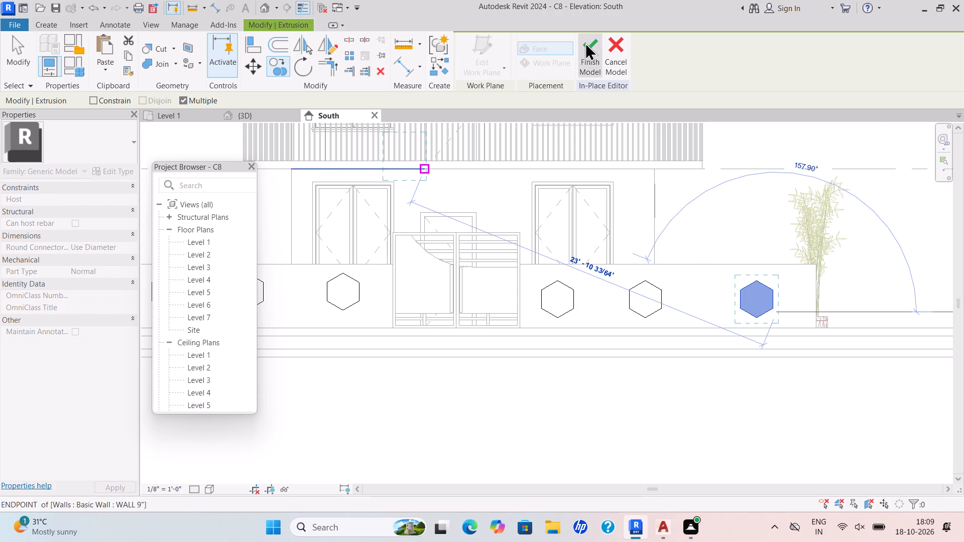
Finish the in-place model and return to the 3D view.
{"action": "left_click", "coordinate": [587, 42]}
{"action": "left_click", "coordinate": [246, 116]}
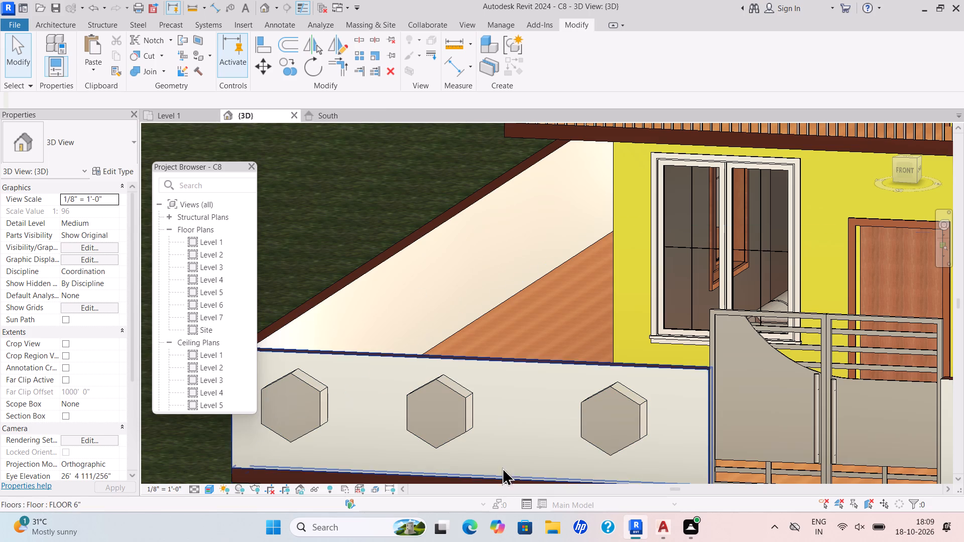
Open the hexagonal decorations on the front compound wall for in-place editing.
{"action": "scroll", "coordinate": [511, 459], "scroll_direction": "up", "scroll_amount": 2}
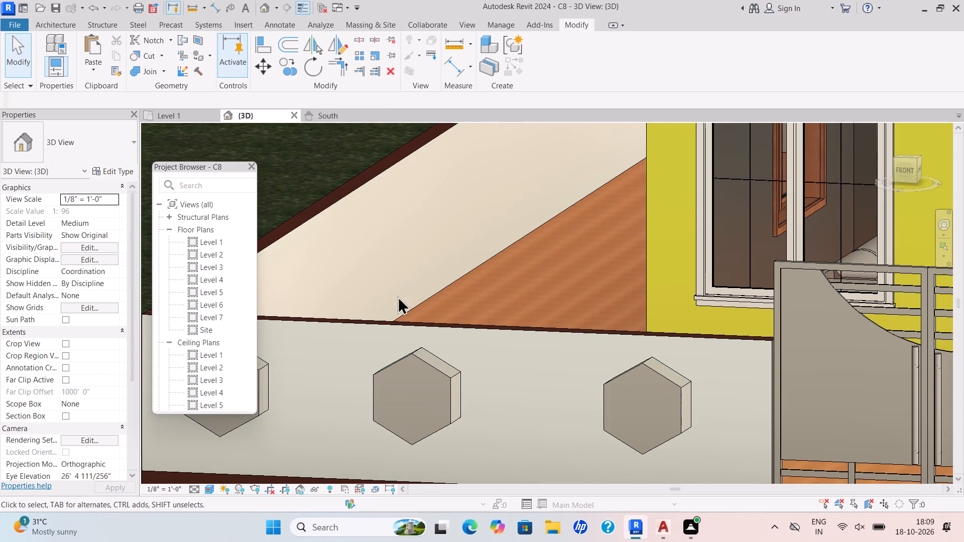
{"action": "scroll", "coordinate": [397, 302], "scroll_direction": "down", "scroll_amount": 3}
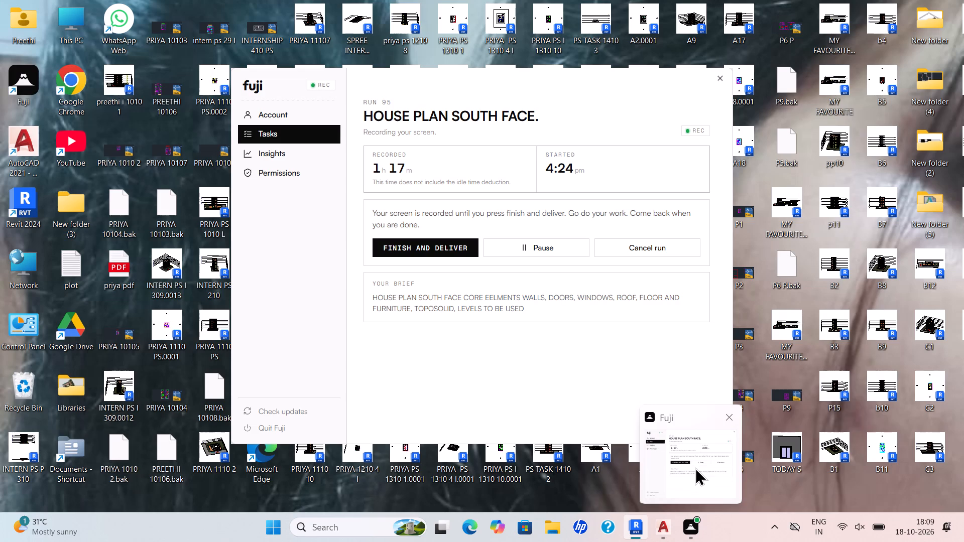
{"action": "middle_click_drag", "start_coordinate": [406, 384], "coordinate": [457, 414]}
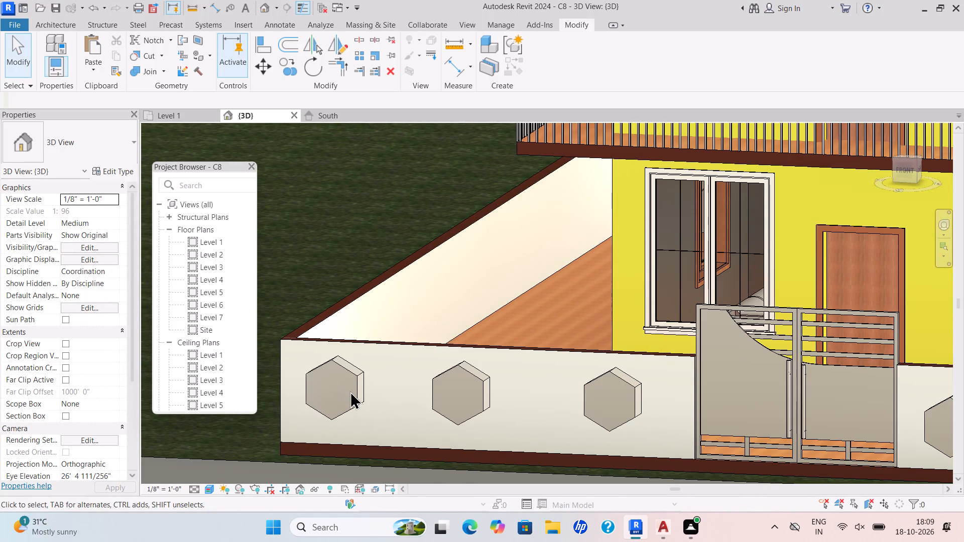
{"action": "left_click", "coordinate": [360, 391]}
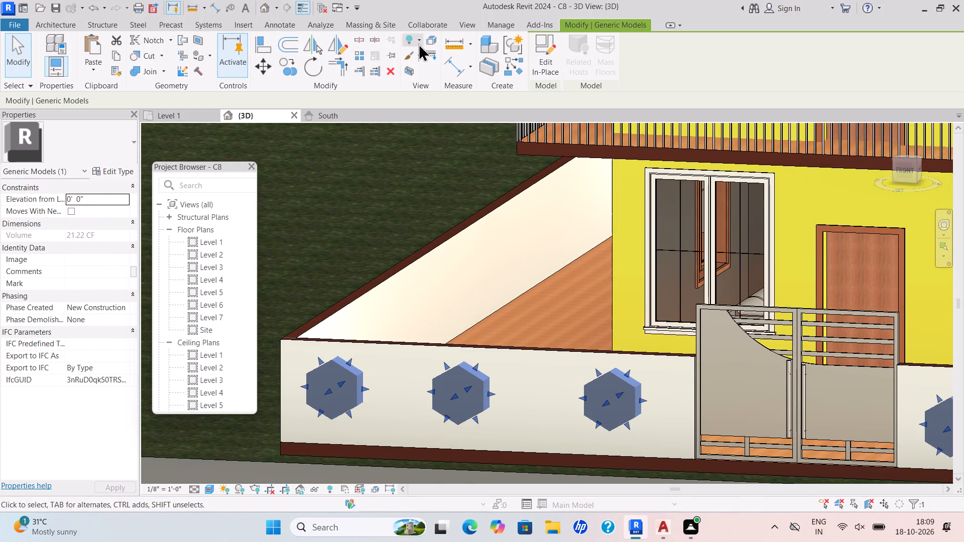
{"action": "left_click", "coordinate": [533, 57]}
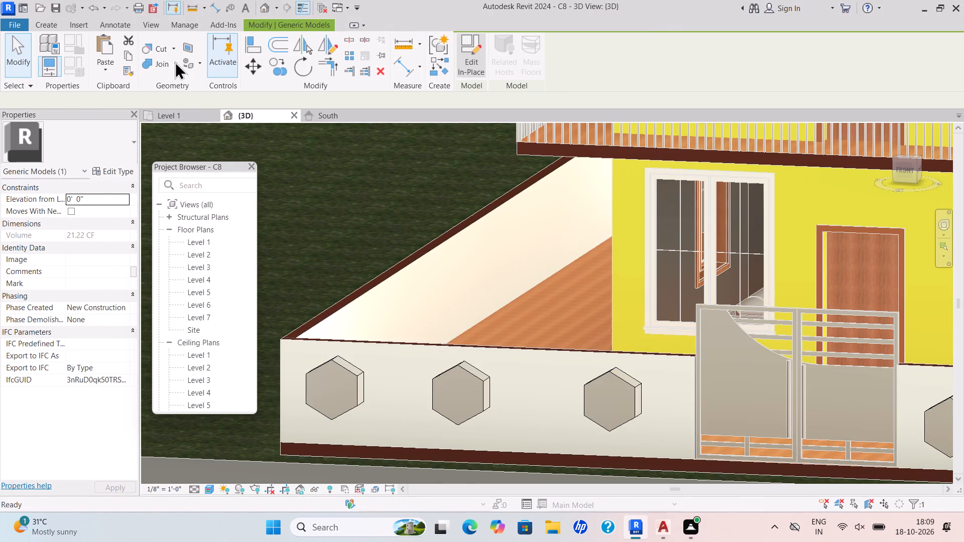
Start the Paint tool and choose the Carpet (1) material from the project materials.
{"action": "left_click", "coordinate": [197, 61]}
{"action": "left_click", "coordinate": [212, 79]}
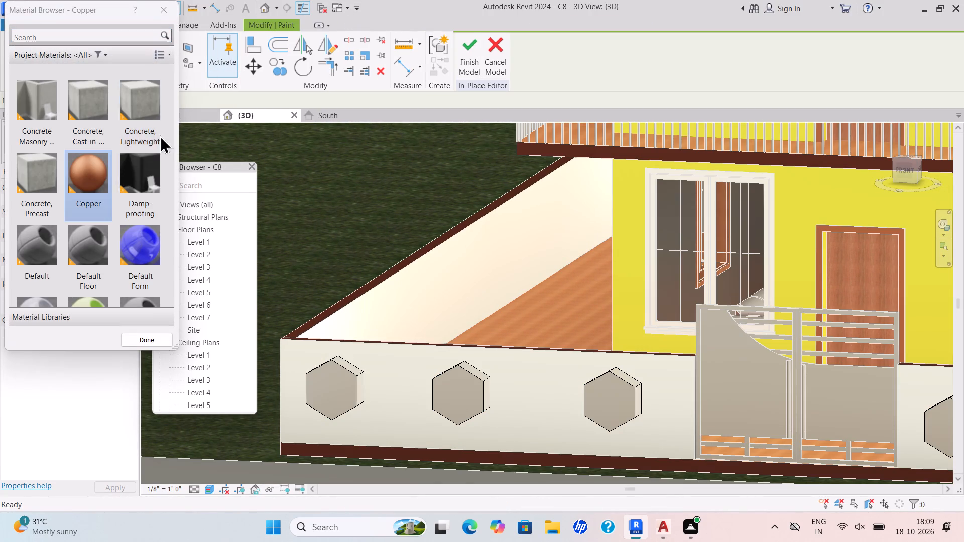
{"action": "scroll", "coordinate": [108, 199], "scroll_direction": "down", "scroll_amount": 2}
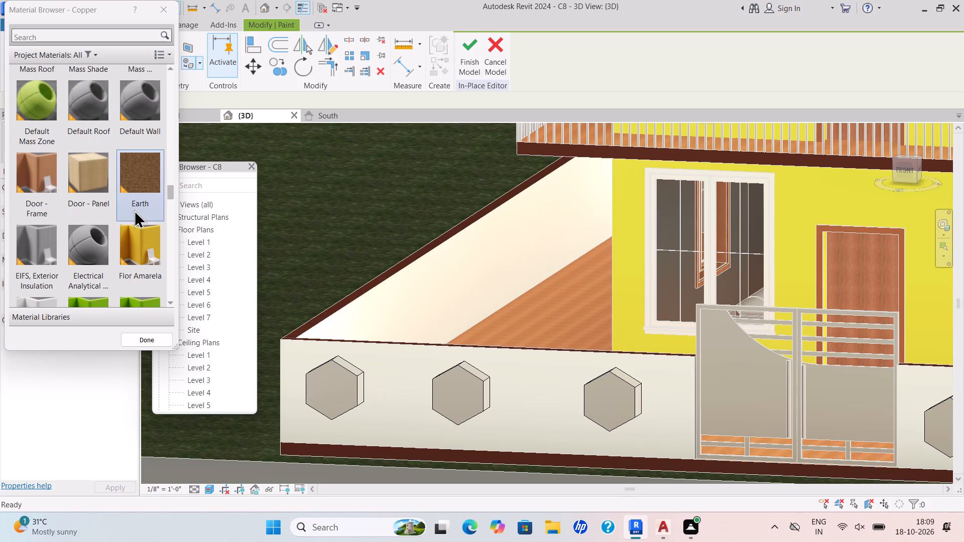
{"action": "left_click", "coordinate": [130, 247]}
{"action": "scroll", "coordinate": [117, 250], "scroll_direction": "down", "scroll_amount": 2}
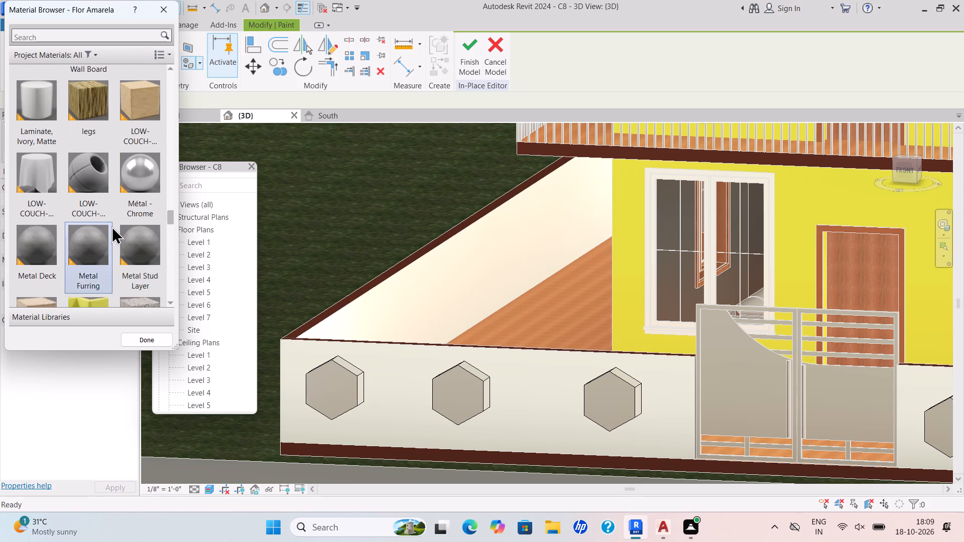
{"action": "scroll", "coordinate": [111, 226], "scroll_direction": "up", "scroll_amount": 2}
{"action": "scroll", "coordinate": [111, 226], "scroll_direction": "down", "scroll_amount": 10}
{"action": "scroll", "coordinate": [111, 229], "scroll_direction": "up", "scroll_amount": 2}
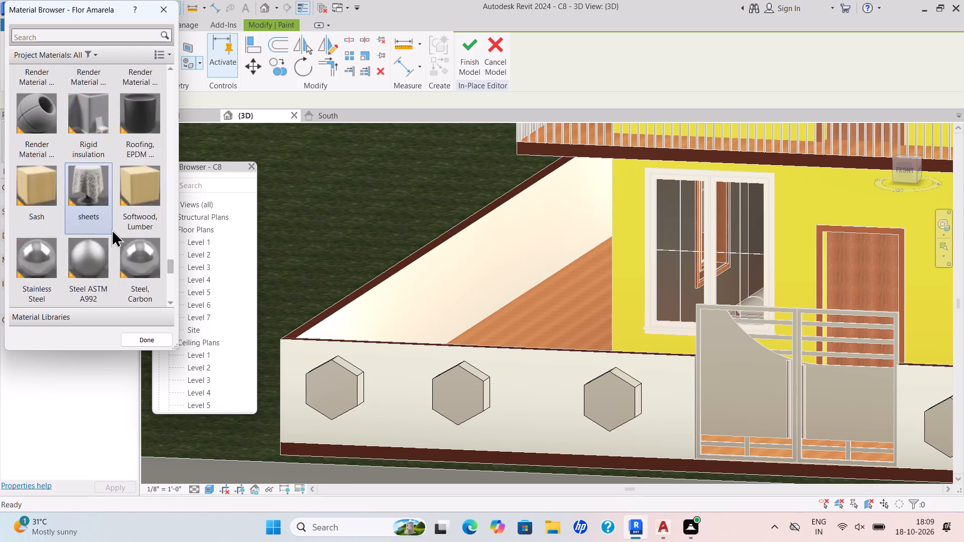
{"action": "scroll", "coordinate": [111, 229], "scroll_direction": "up", "scroll_amount": 1}
{"action": "scroll", "coordinate": [111, 229], "scroll_direction": "down", "scroll_amount": 2}
{"action": "scroll", "coordinate": [111, 229], "scroll_direction": "up", "scroll_amount": 8}
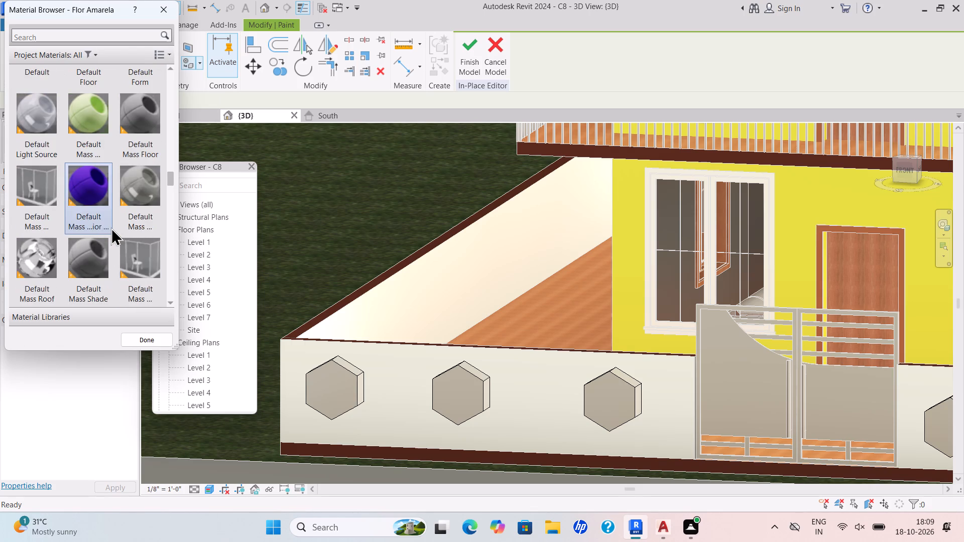
{"action": "scroll", "coordinate": [111, 227], "scroll_direction": "up", "scroll_amount": 3}
{"action": "scroll", "coordinate": [111, 227], "scroll_direction": "down", "scroll_amount": 2}
{"action": "scroll", "coordinate": [111, 227], "scroll_direction": "up", "scroll_amount": 2}
{"action": "scroll", "coordinate": [111, 227], "scroll_direction": "down", "scroll_amount": 1}
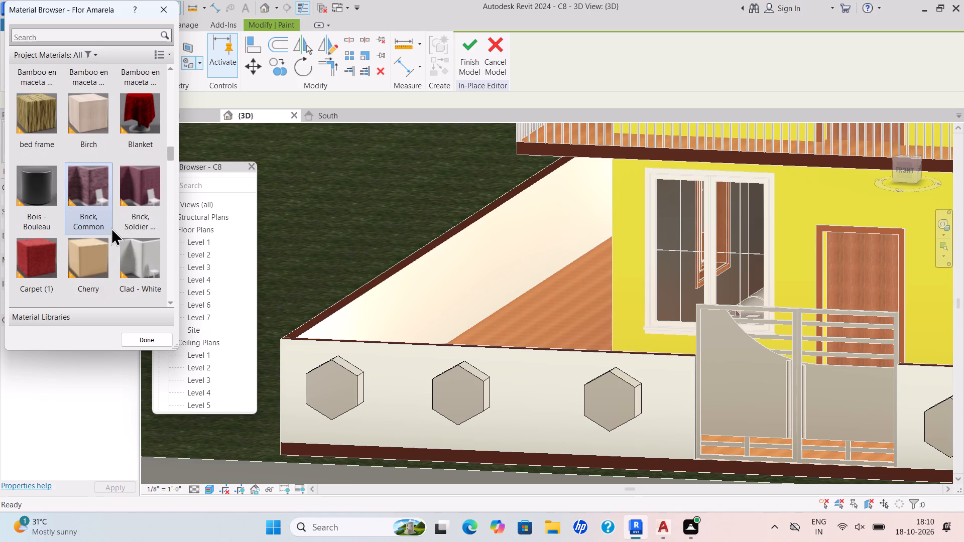
{"action": "left_click", "coordinate": [134, 190]}
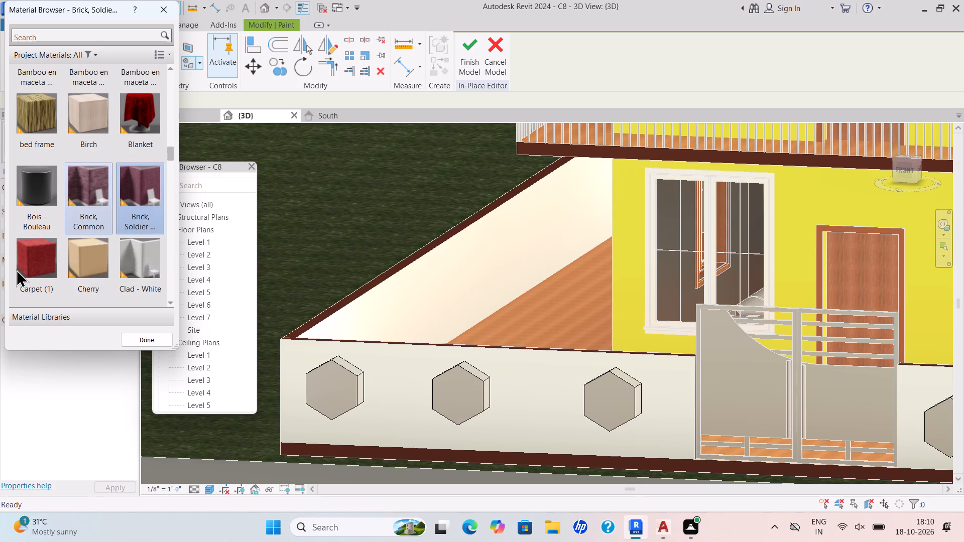
{"action": "left_click", "coordinate": [33, 269]}
Paint the front faces of all six wall hexagons on both sides of the gate with Carpet (1) and finish the model.
{"action": "left_click", "coordinate": [342, 397]}
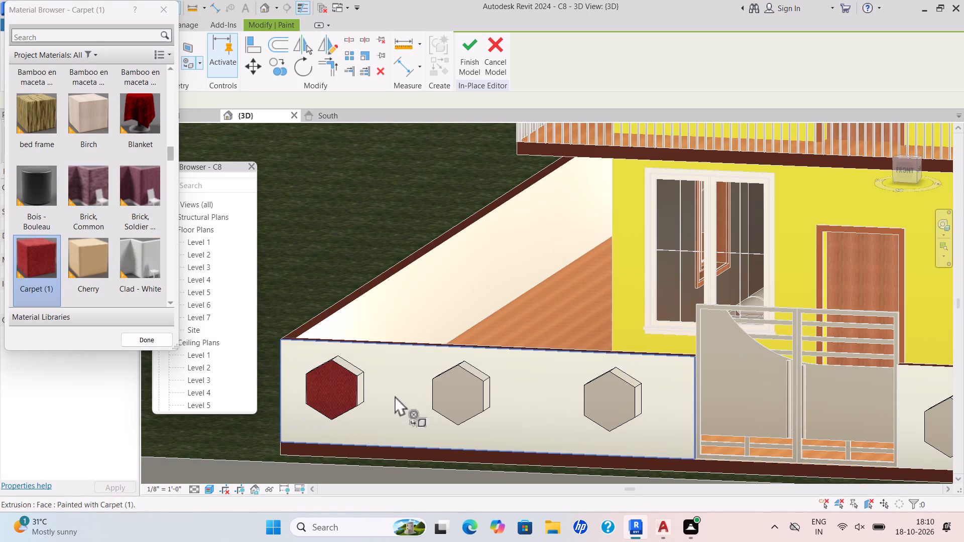
{"action": "left_click", "coordinate": [455, 412]}
{"action": "scroll", "coordinate": [495, 396], "scroll_direction": "up", "scroll_amount": 1}
{"action": "scroll", "coordinate": [496, 396], "scroll_direction": "down", "scroll_amount": 2}
{"action": "middle_click_drag", "start_coordinate": [495, 396], "coordinate": [389, 369]}
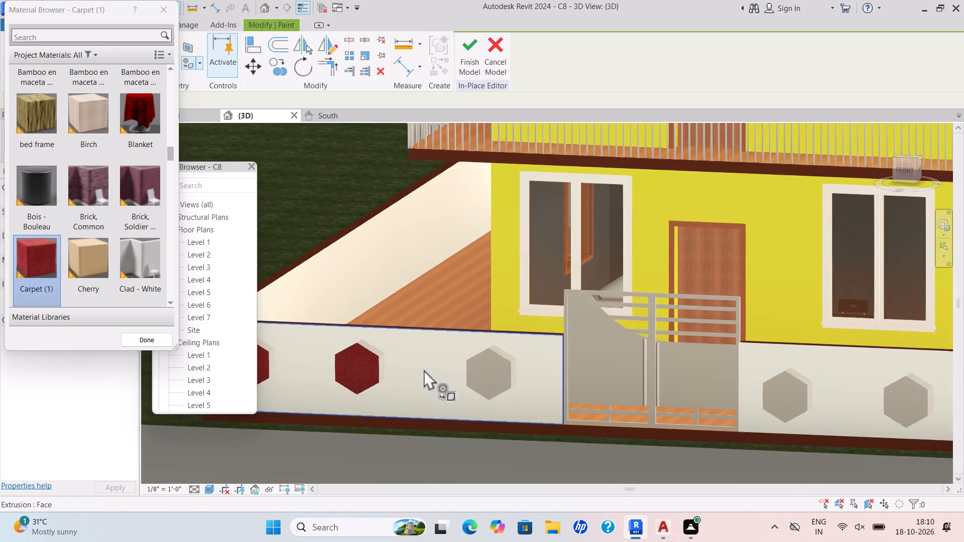
{"action": "left_click", "coordinate": [490, 388]}
{"action": "scroll", "coordinate": [542, 385], "scroll_direction": "down", "scroll_amount": 2}
{"action": "middle_click_drag", "start_coordinate": [539, 386], "coordinate": [404, 379]}
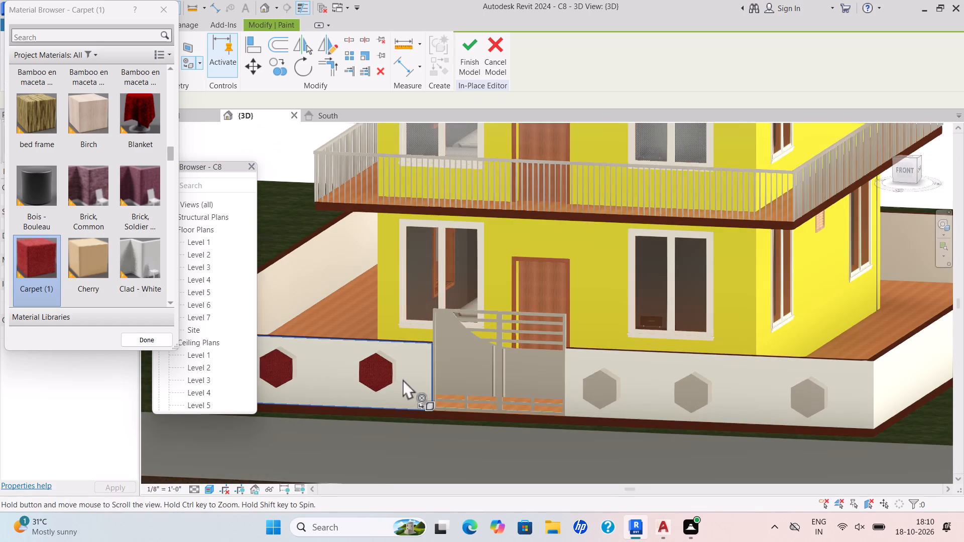
{"action": "left_click", "coordinate": [591, 395]}
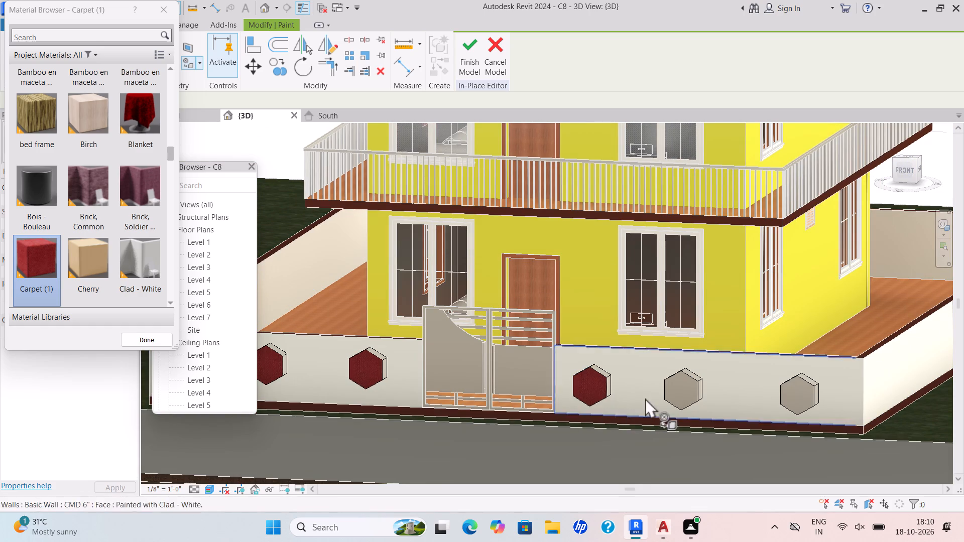
{"action": "left_click", "coordinate": [678, 398]}
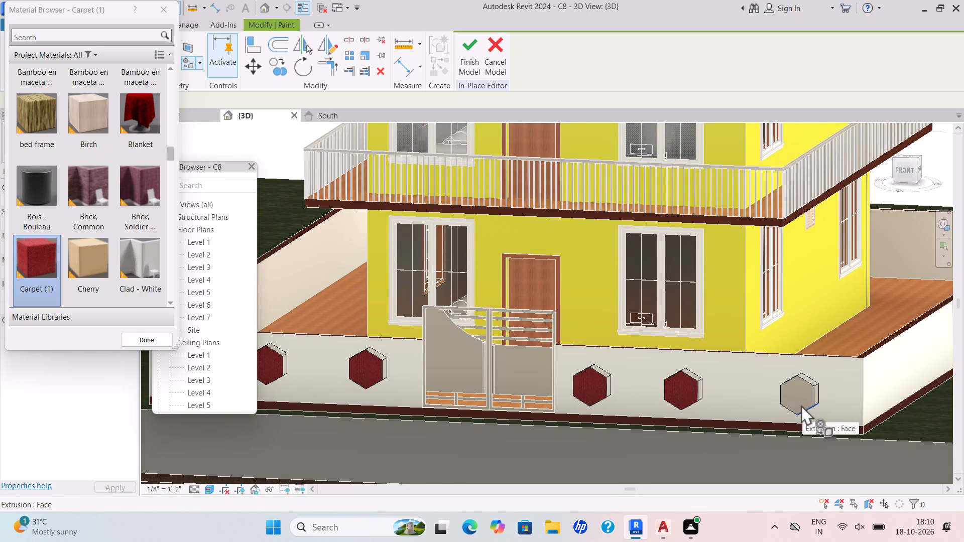
{"action": "left_click", "coordinate": [801, 405]}
{"action": "left_click", "coordinate": [472, 51]}
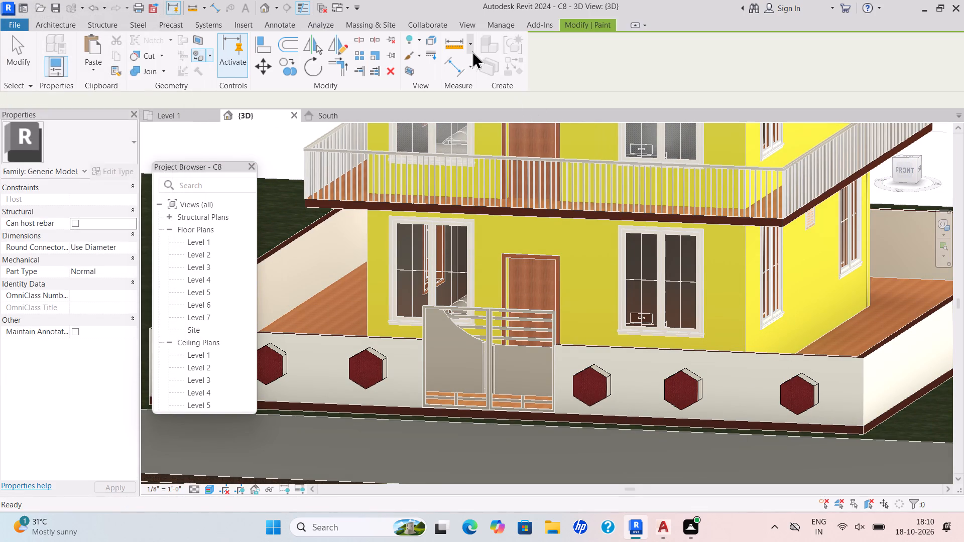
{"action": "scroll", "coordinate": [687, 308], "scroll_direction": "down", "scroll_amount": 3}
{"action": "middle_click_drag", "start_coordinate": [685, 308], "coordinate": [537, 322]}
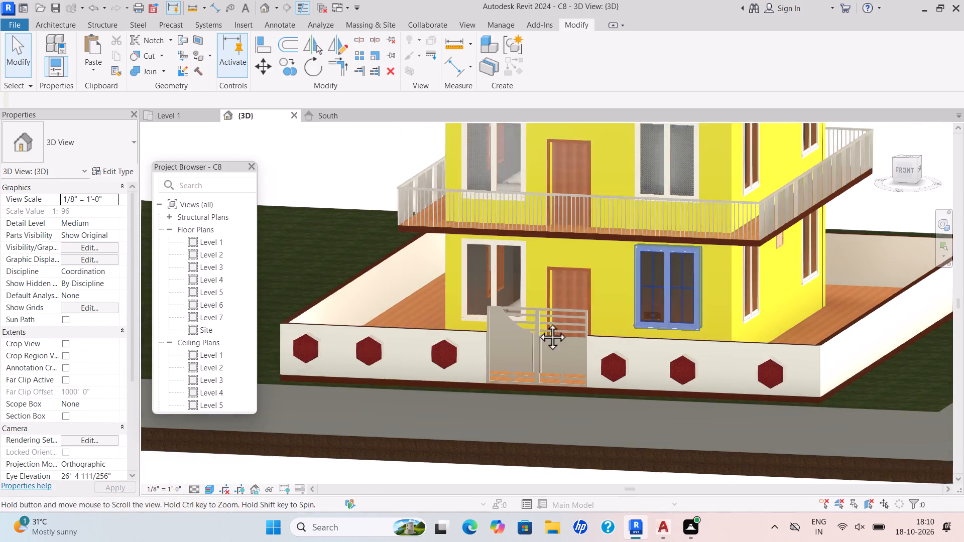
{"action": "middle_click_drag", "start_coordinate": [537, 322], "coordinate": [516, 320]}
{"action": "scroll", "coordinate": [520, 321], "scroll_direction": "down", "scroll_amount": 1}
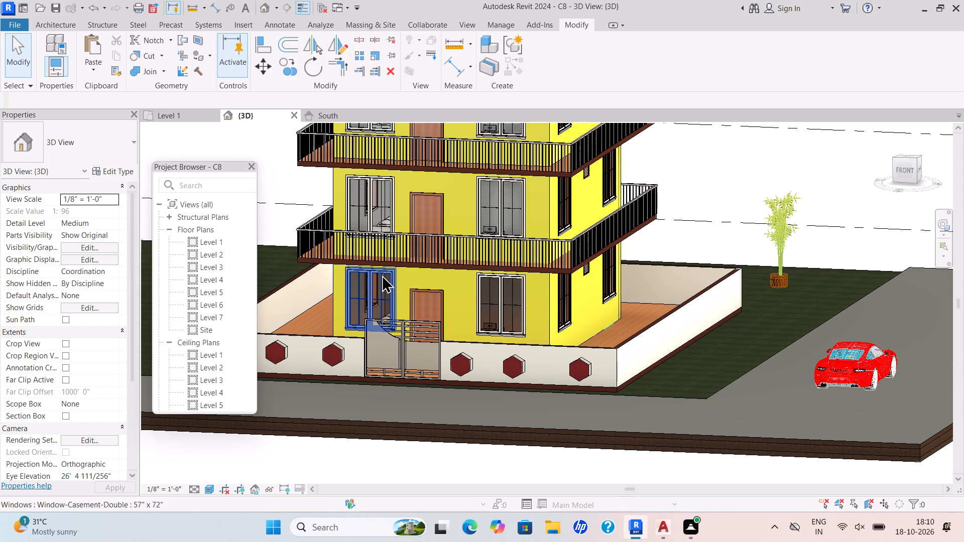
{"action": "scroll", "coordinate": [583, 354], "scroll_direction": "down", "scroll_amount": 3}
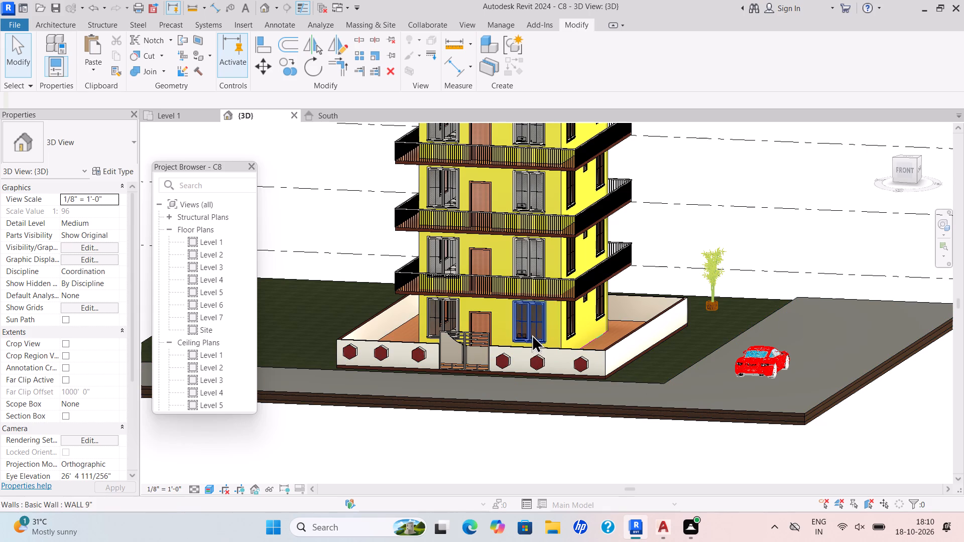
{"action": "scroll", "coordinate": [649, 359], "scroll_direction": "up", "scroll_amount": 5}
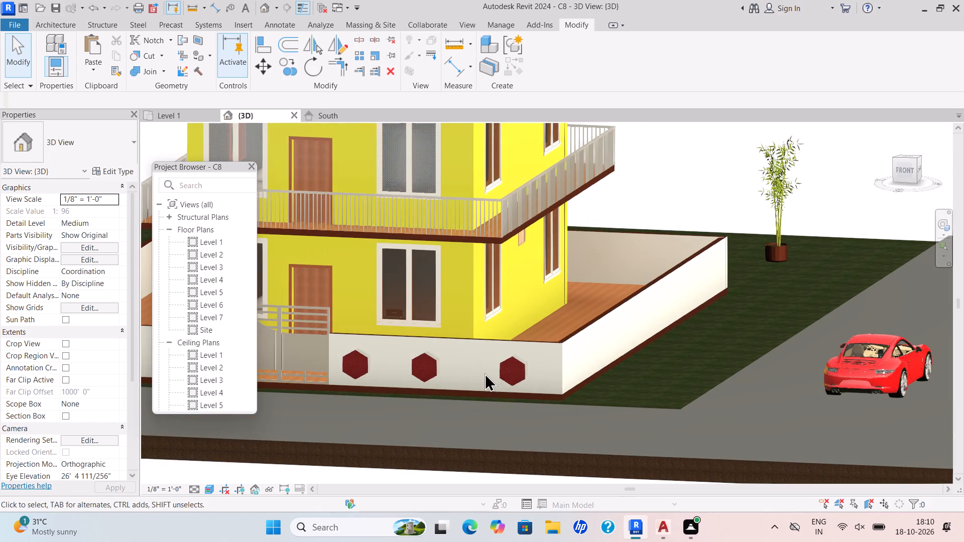
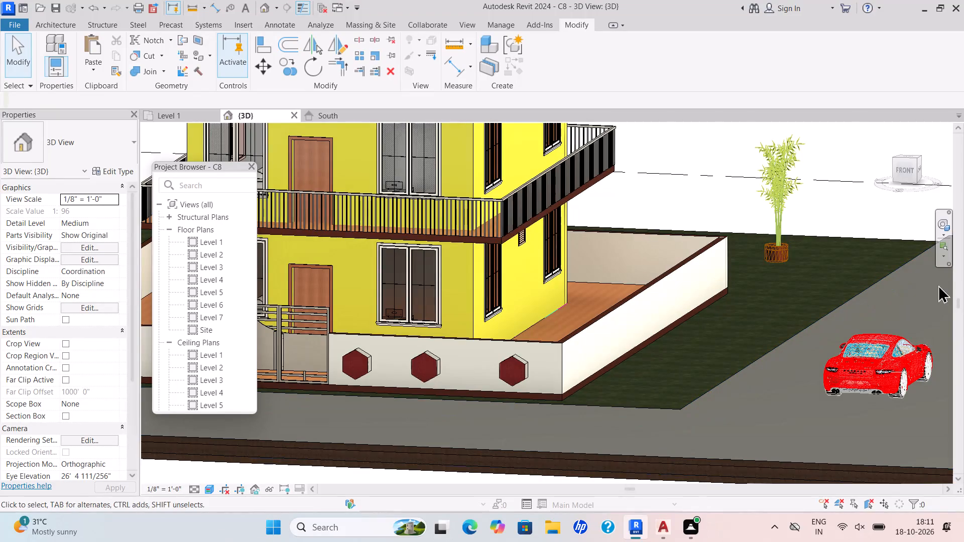
Examine the house front, gate and painted hexagons on the compound wall in the 3D view, from overall to close-up.
{"action": "scroll", "coordinate": [600, 362], "scroll_direction": "down", "scroll_amount": 6}
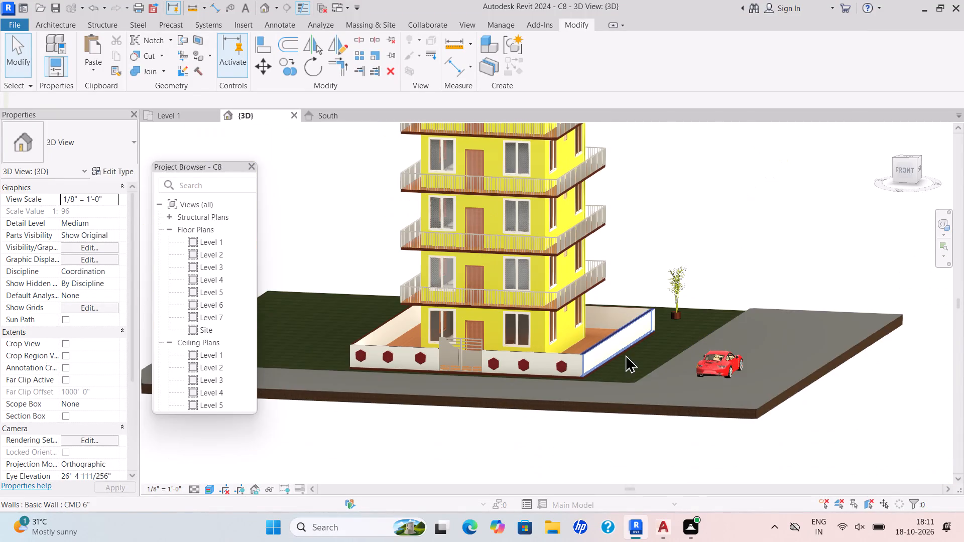
{"action": "middle_click_drag", "start_coordinate": [627, 354], "coordinate": [625, 397]}
{"action": "scroll", "coordinate": [466, 399], "scroll_direction": "up", "scroll_amount": 4}
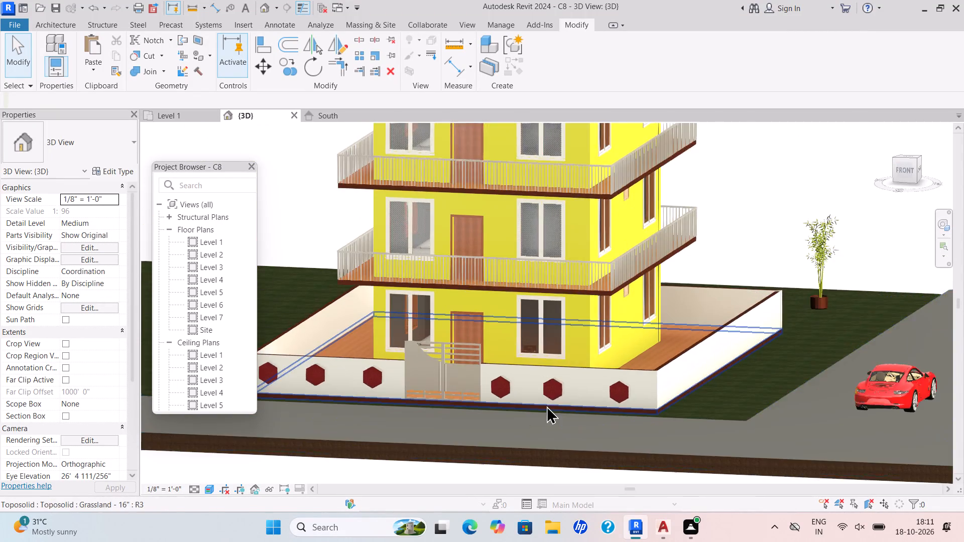
{"action": "scroll", "coordinate": [546, 405], "scroll_direction": "up", "scroll_amount": 4}
{"action": "scroll", "coordinate": [577, 363], "scroll_direction": "down", "scroll_amount": 4}
{"action": "middle_click", "coordinate": [570, 361]}
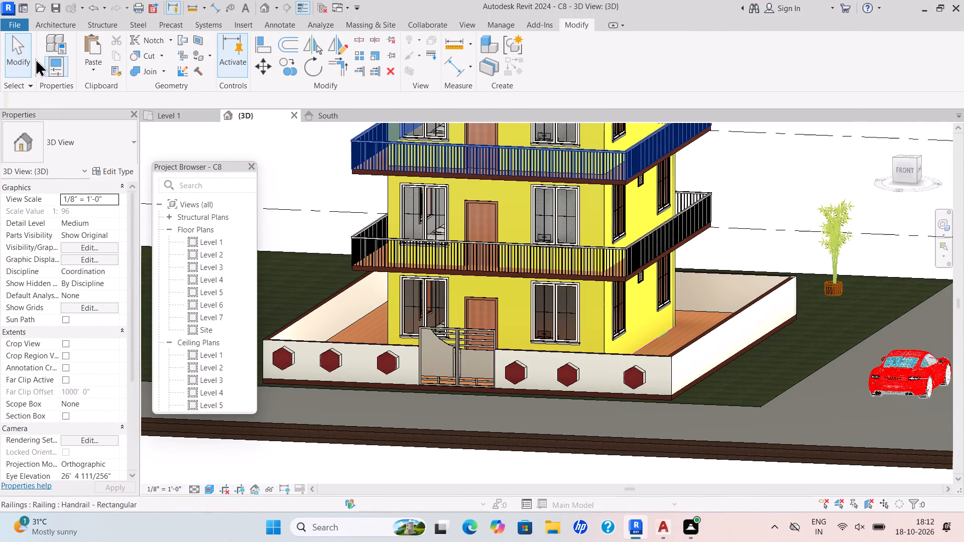
{"action": "left_click", "coordinate": [60, 20]}
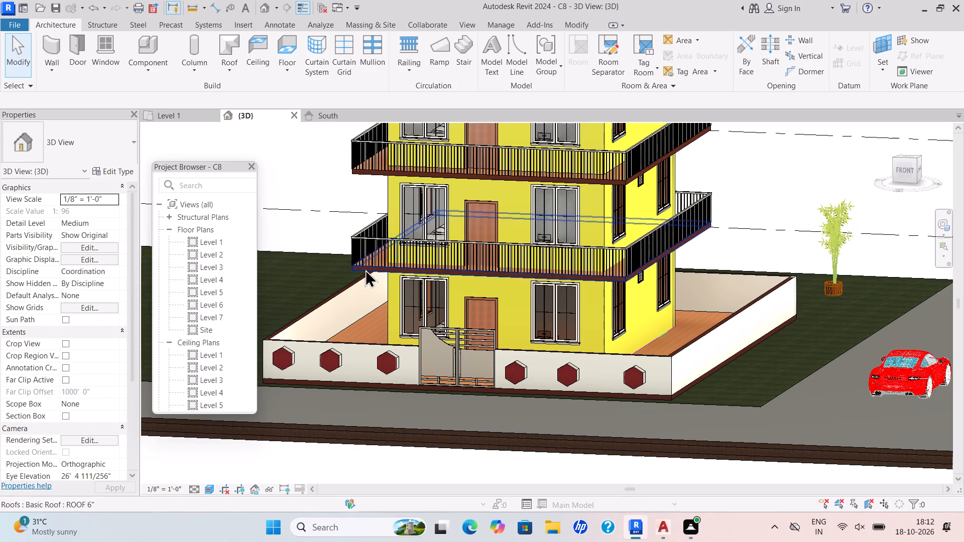
{"action": "scroll", "coordinate": [381, 272], "scroll_direction": "up", "scroll_amount": 3}
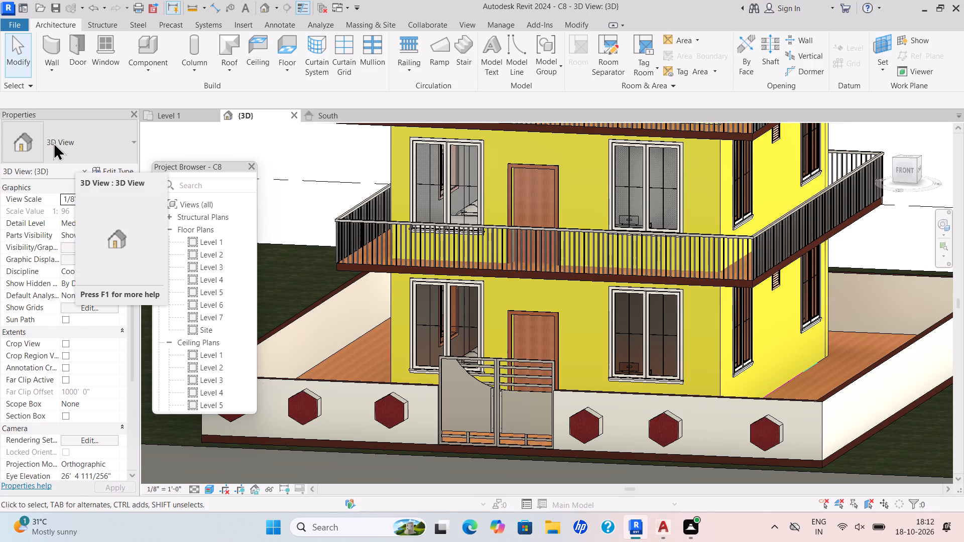
{"action": "scroll", "coordinate": [457, 391], "scroll_direction": "up", "scroll_amount": 5}
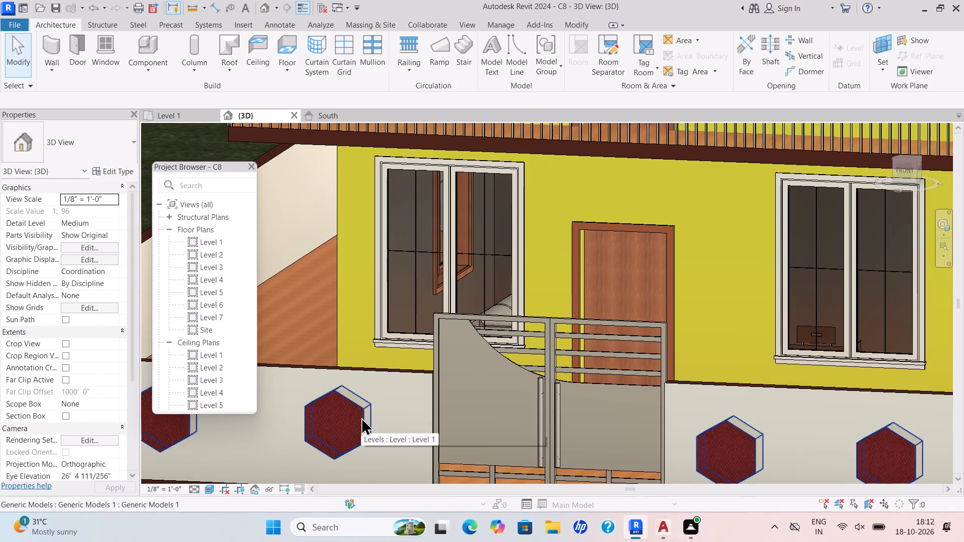